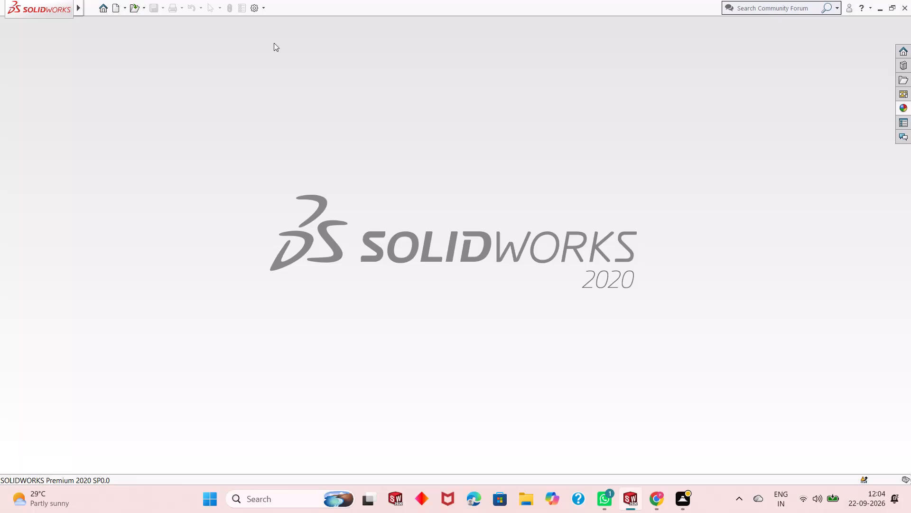
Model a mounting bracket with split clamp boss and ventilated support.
Create a new part document.
{"action": "left_click", "coordinate": [117, 10]}
{"action": "double_click", "coordinate": [231, 228]}
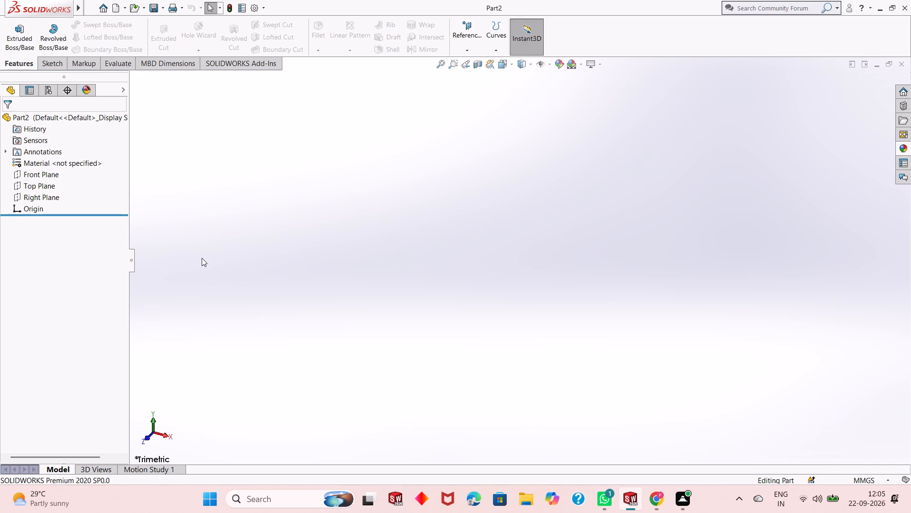
Start a sketch on the Top Plane and draw a circle about 43 mm in diameter centred on the origin.
{"action": "left_click", "coordinate": [47, 186]}
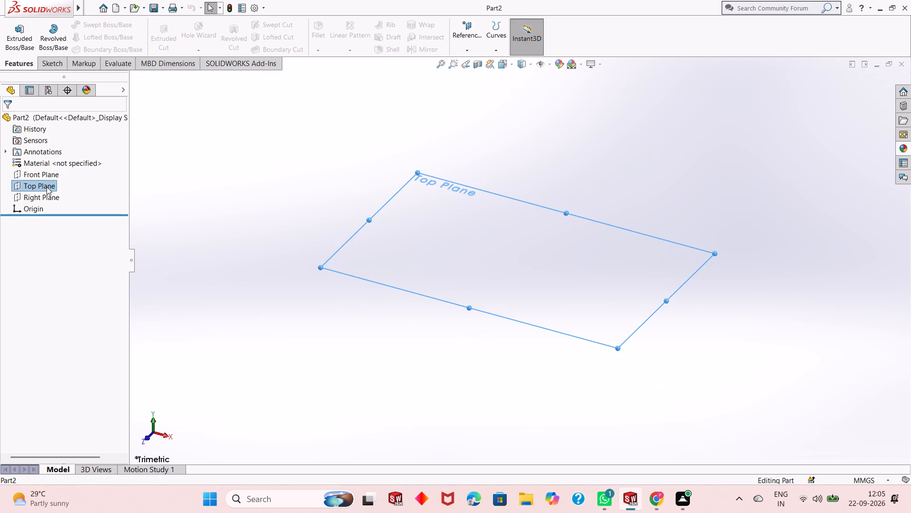
{"action": "left_click", "coordinate": [52, 174]}
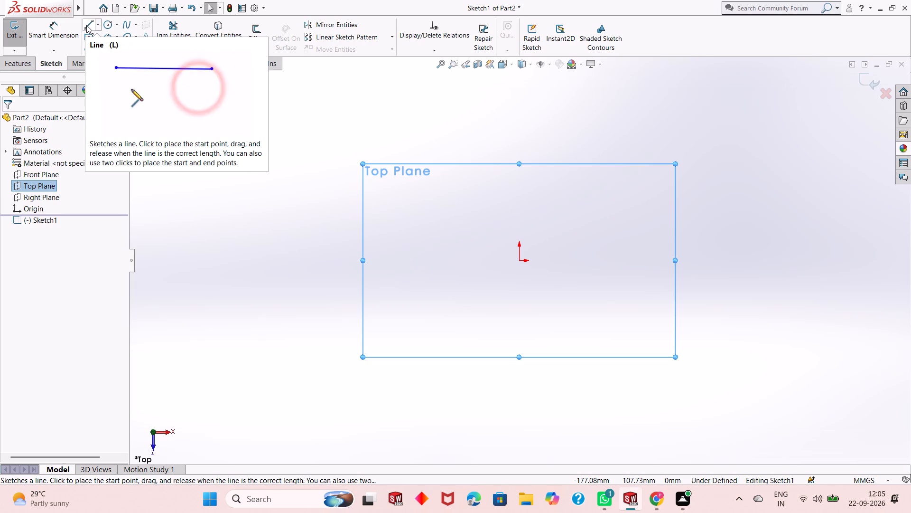
{"action": "left_click", "coordinate": [109, 24]}
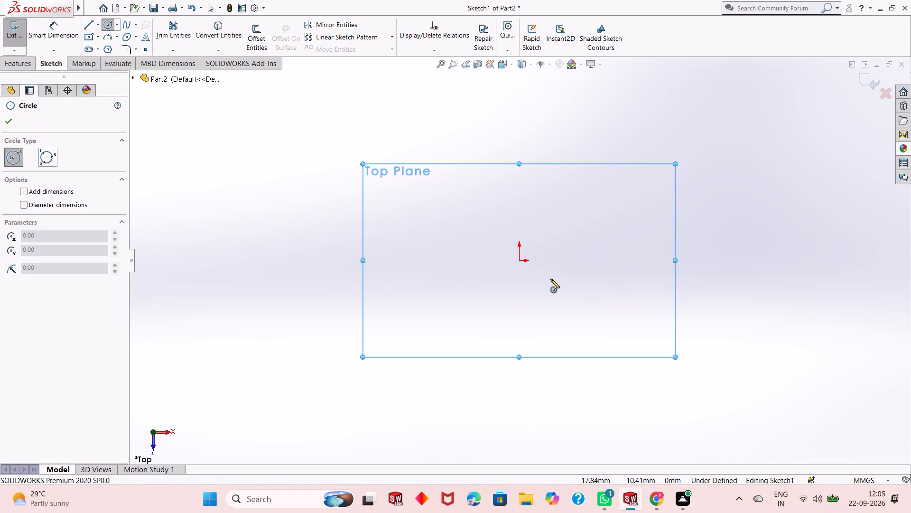
{"action": "left_click", "coordinate": [519, 263]}
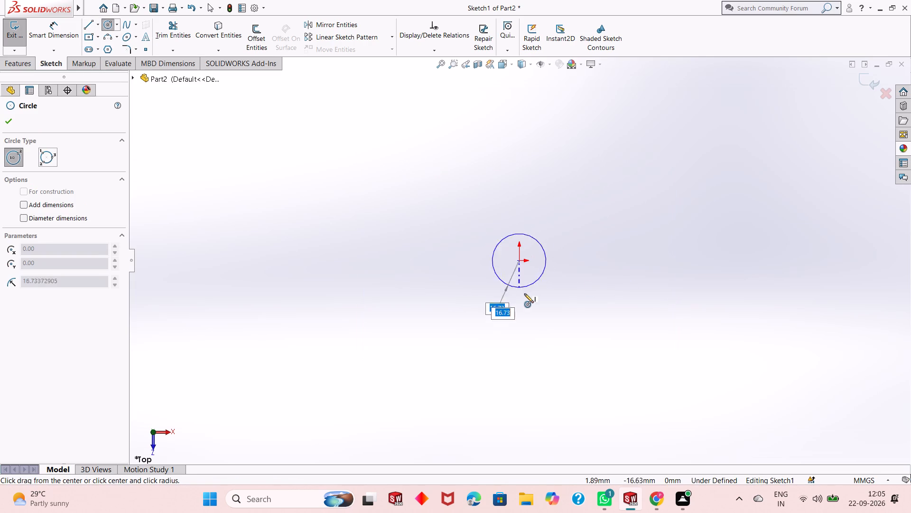
{"action": "left_click", "coordinate": [526, 298]}
{"action": "right_click", "coordinate": [578, 264]}
{"action": "left_click", "coordinate": [590, 273]}
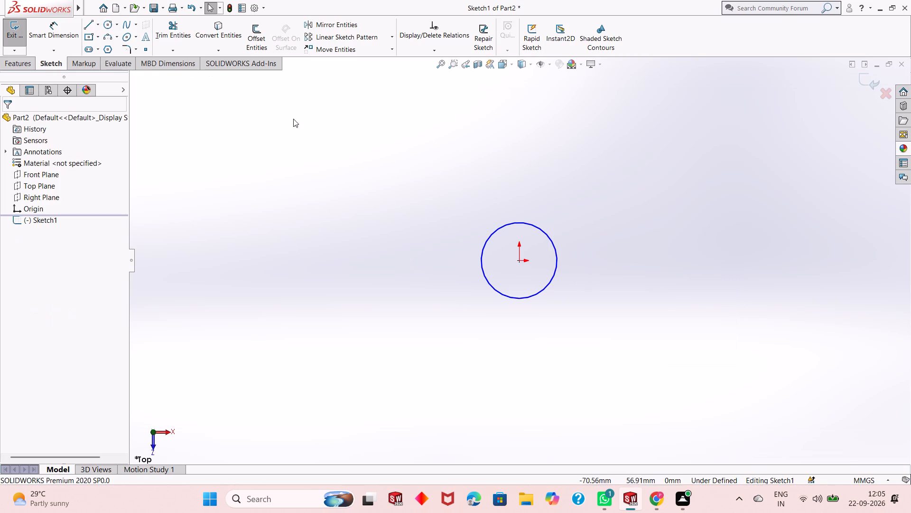
Dimension the circle's diameter to 45 mm.
{"action": "left_click", "coordinate": [53, 39]}
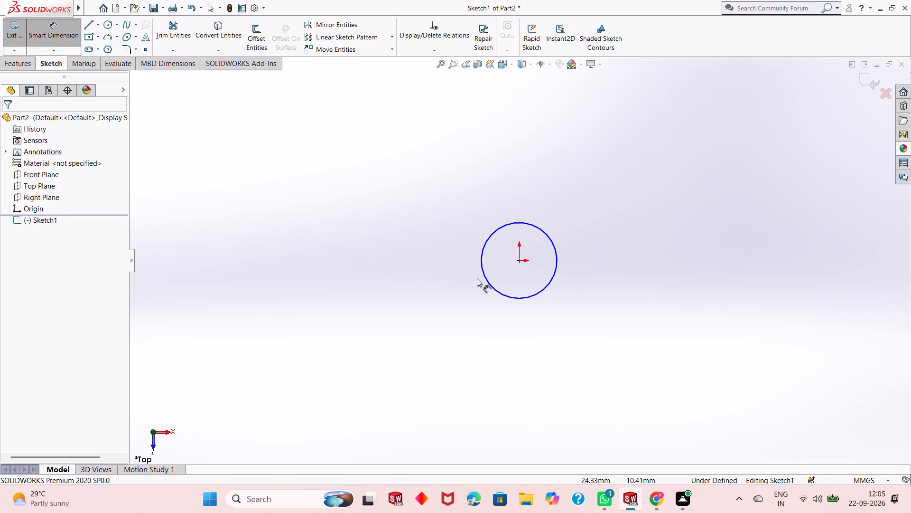
{"action": "left_click", "coordinate": [483, 275]}
{"action": "left_click", "coordinate": [377, 334]}
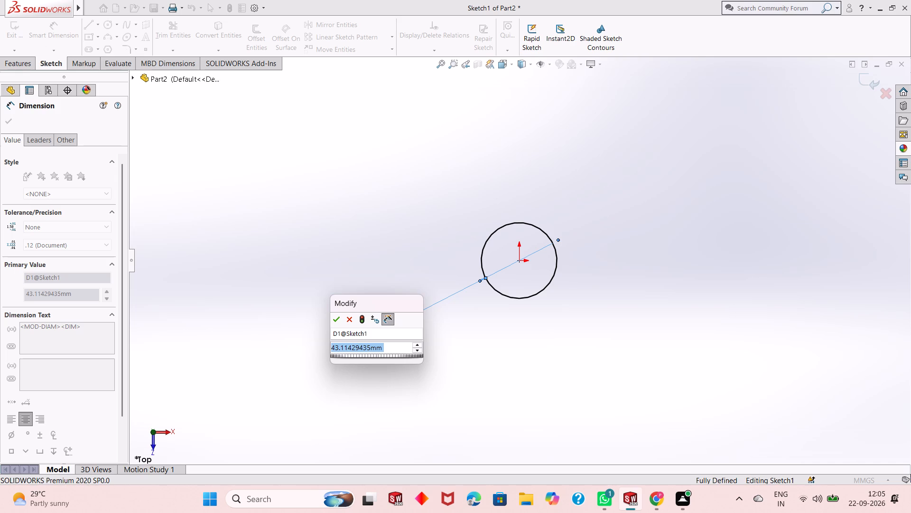
{"action": "type", "text": "45"}
{"action": "key", "text": "Return"}
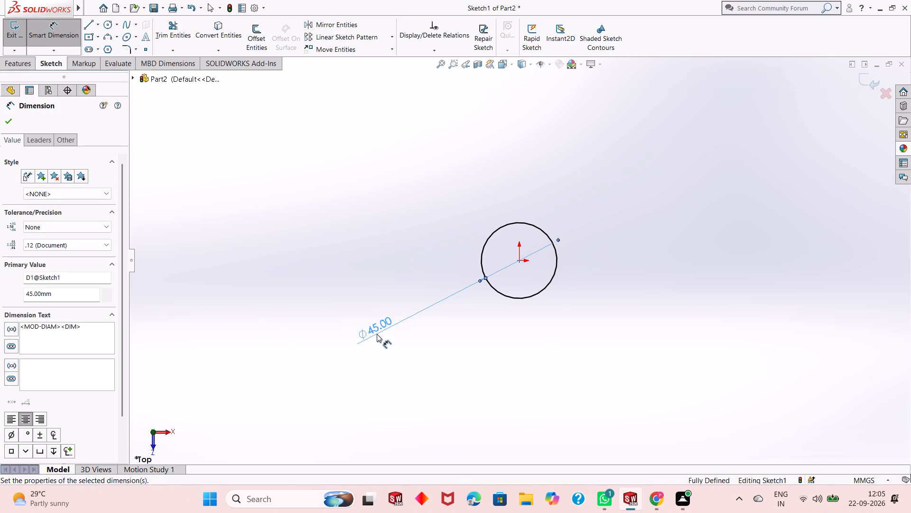
{"action": "right_click", "coordinate": [335, 199]}
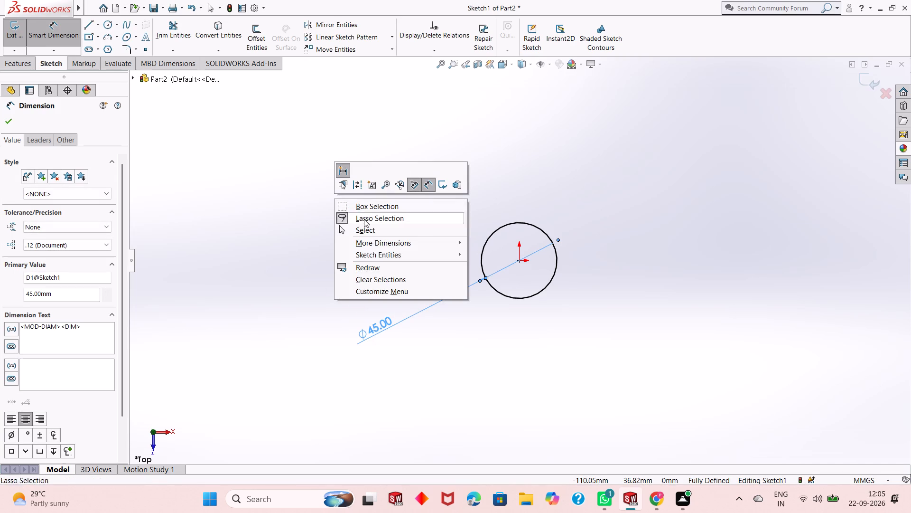
{"action": "left_click", "coordinate": [368, 228]}
Draw a 200 mm horizontal line rightward from the circle's lowest point, followed by a 152 mm vertical line upward from its end.
{"action": "scroll", "coordinate": [531, 300], "scroll_direction": "up", "scroll_amount": 1}
{"action": "scroll", "coordinate": [622, 267], "scroll_direction": "down", "scroll_amount": 2}
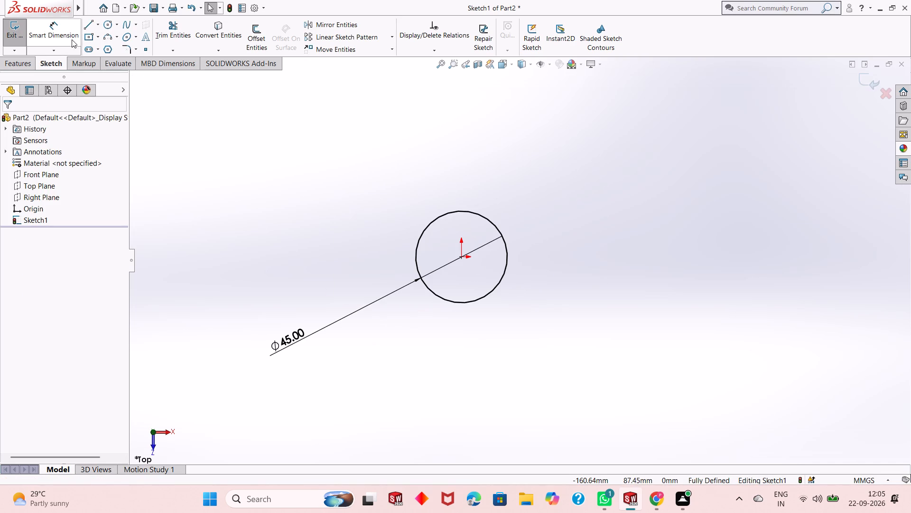
{"action": "left_click", "coordinate": [84, 27]}
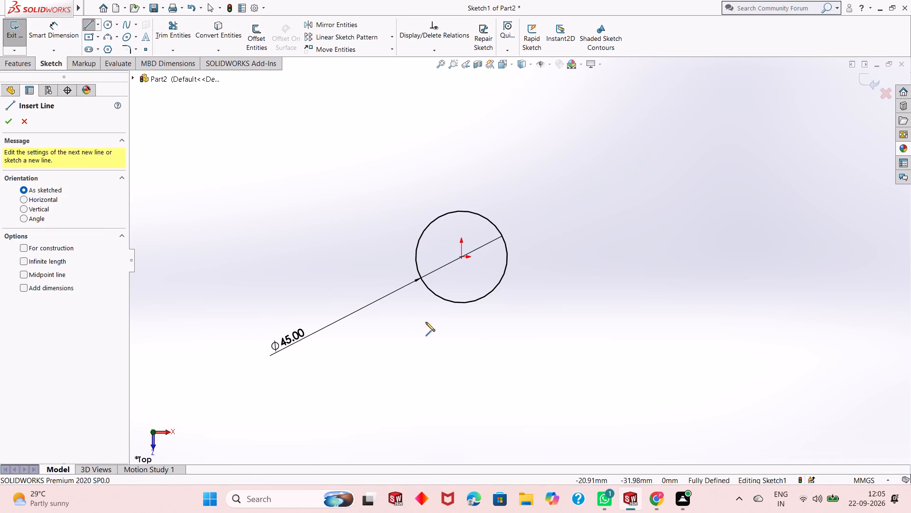
{"action": "left_click", "coordinate": [461, 303]}
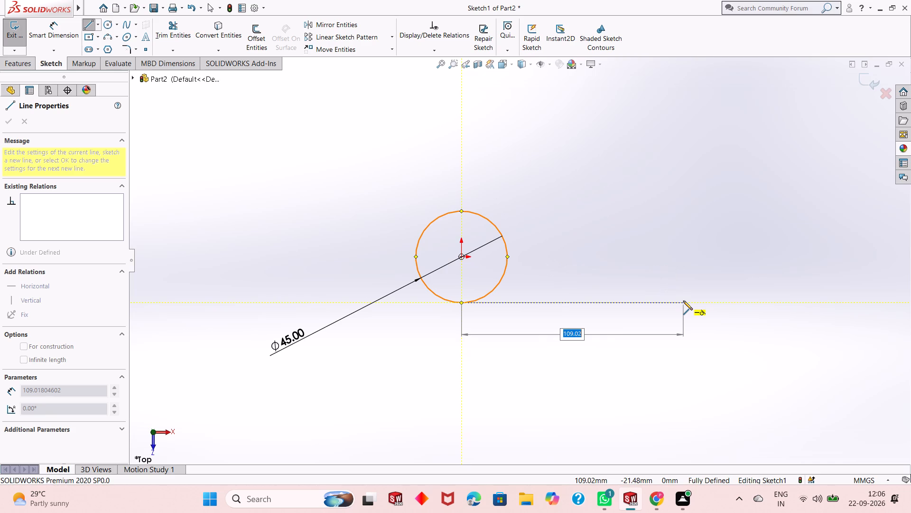
{"action": "type", "text": "200"}
{"action": "key", "text": "Return"}
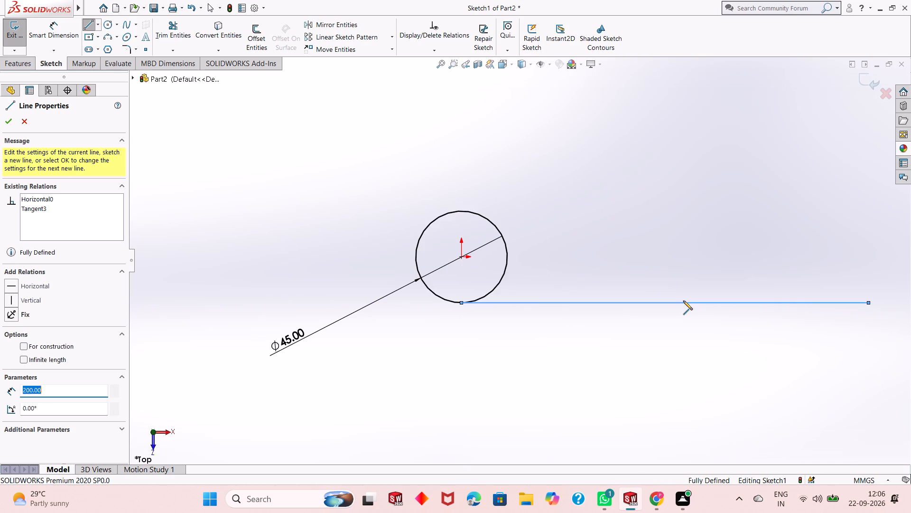
{"action": "scroll", "coordinate": [858, 207], "scroll_direction": "up", "scroll_amount": 1}
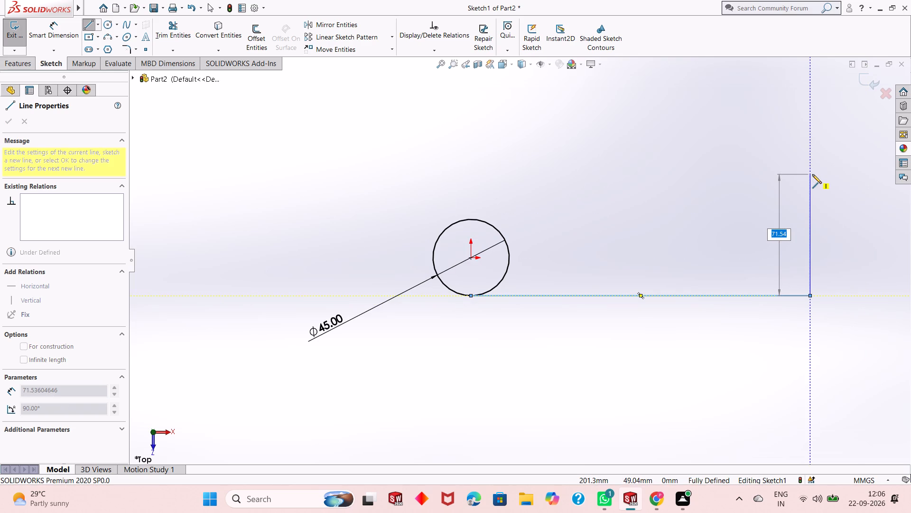
{"action": "type", "text": "152"}
{"action": "key", "text": "Return"}
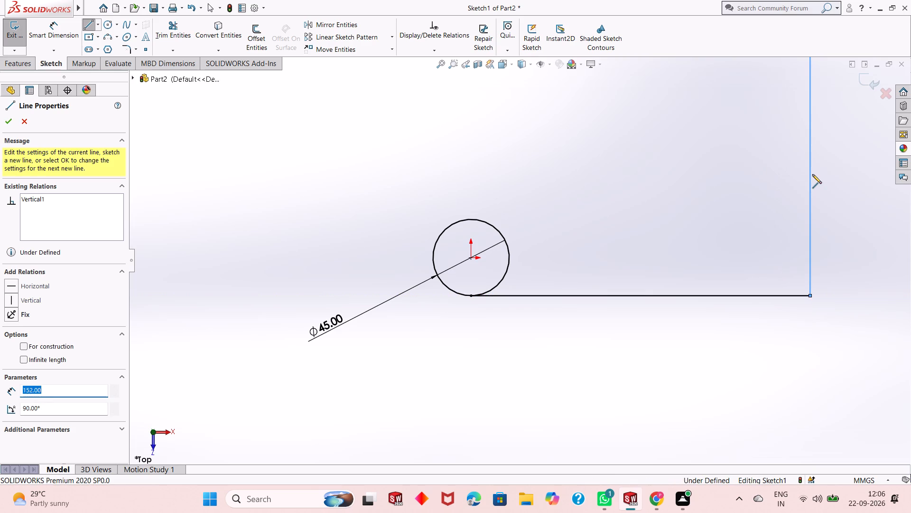
{"action": "scroll", "coordinate": [812, 174], "scroll_direction": "up", "scroll_amount": 3}
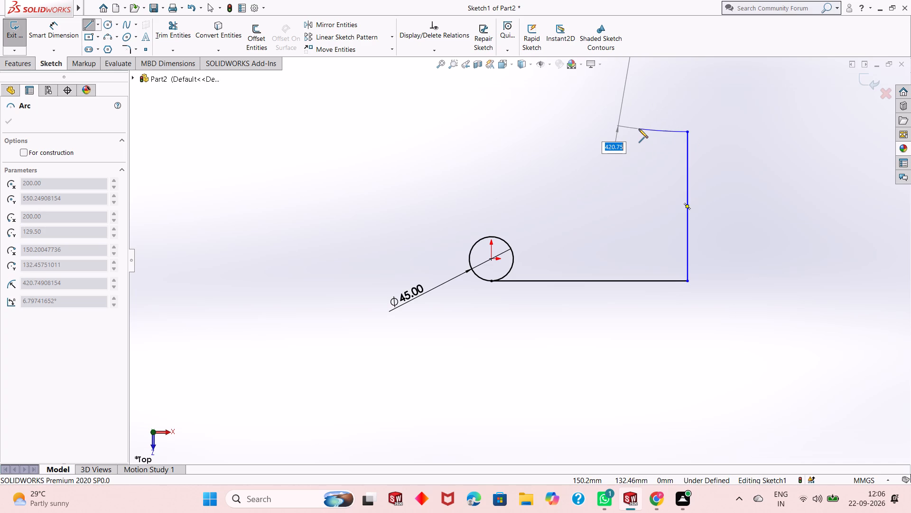
{"action": "key", "text": "Escape"}
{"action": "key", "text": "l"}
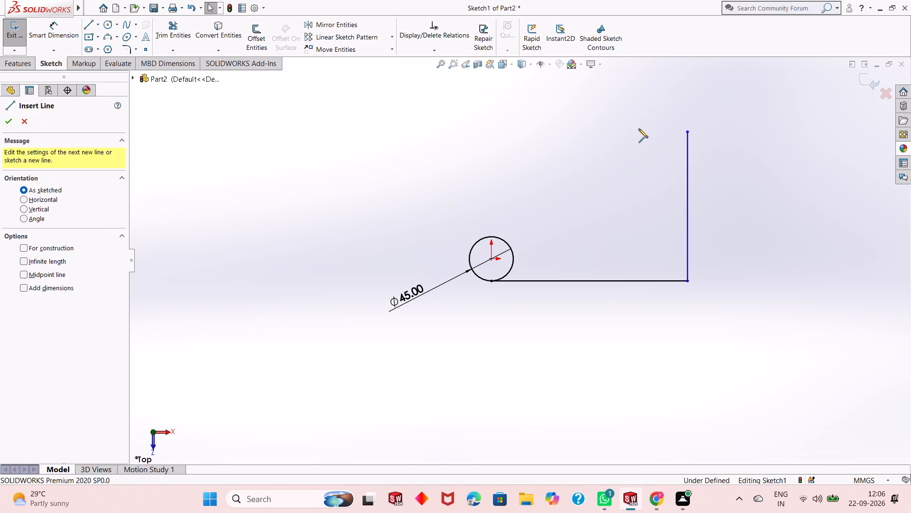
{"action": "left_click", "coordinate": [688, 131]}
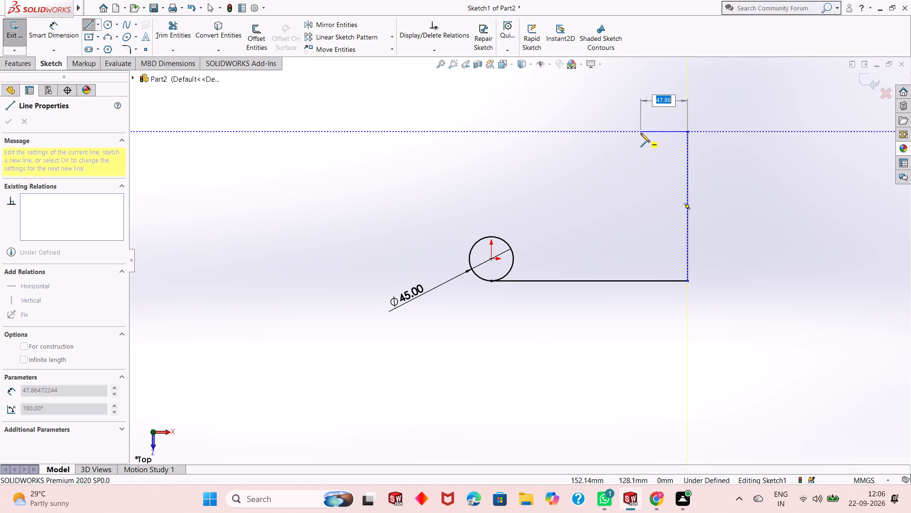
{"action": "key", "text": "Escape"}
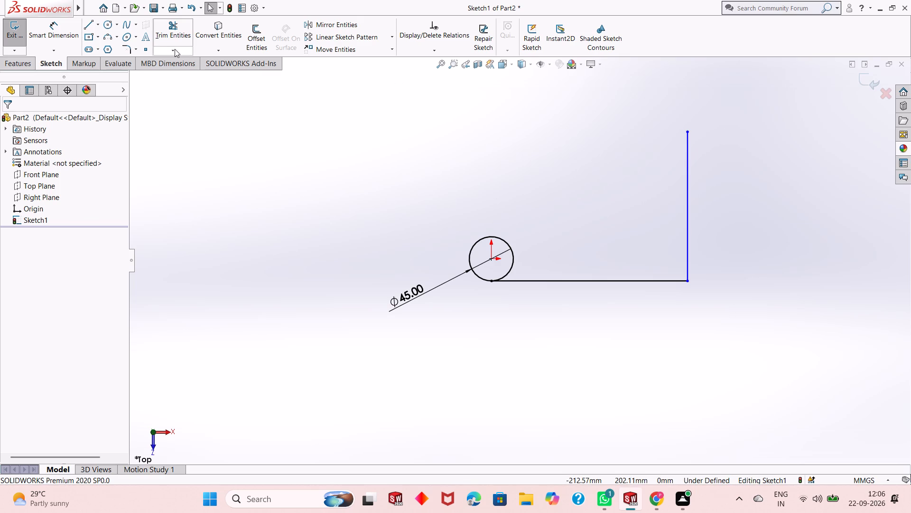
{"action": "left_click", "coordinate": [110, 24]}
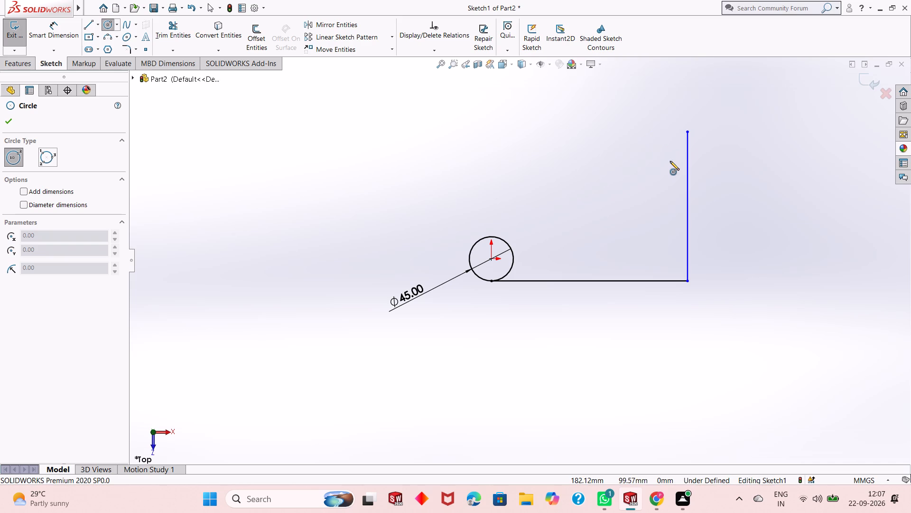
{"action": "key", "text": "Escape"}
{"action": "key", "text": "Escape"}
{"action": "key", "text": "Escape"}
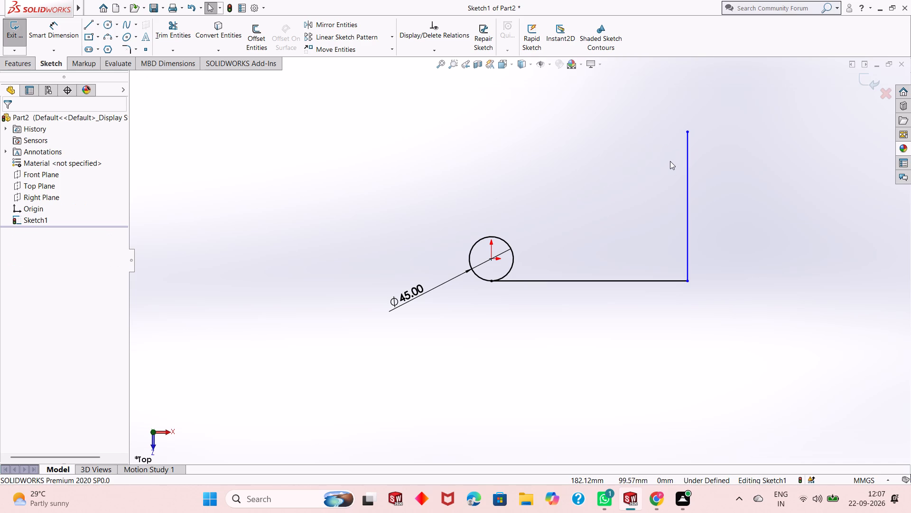
Draw a 42 mm horizontal line leftward from the upper end of the vertical line.
{"action": "left_click", "coordinate": [90, 23]}
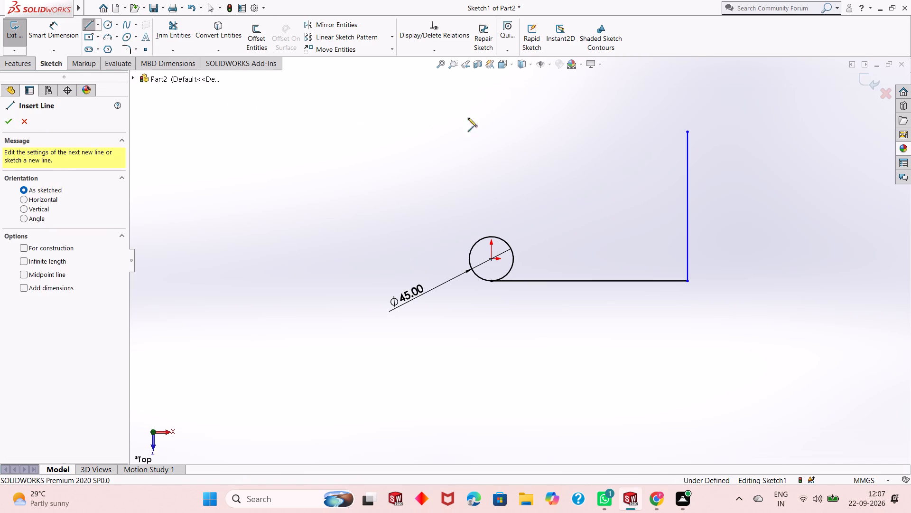
{"action": "left_click", "coordinate": [687, 134]}
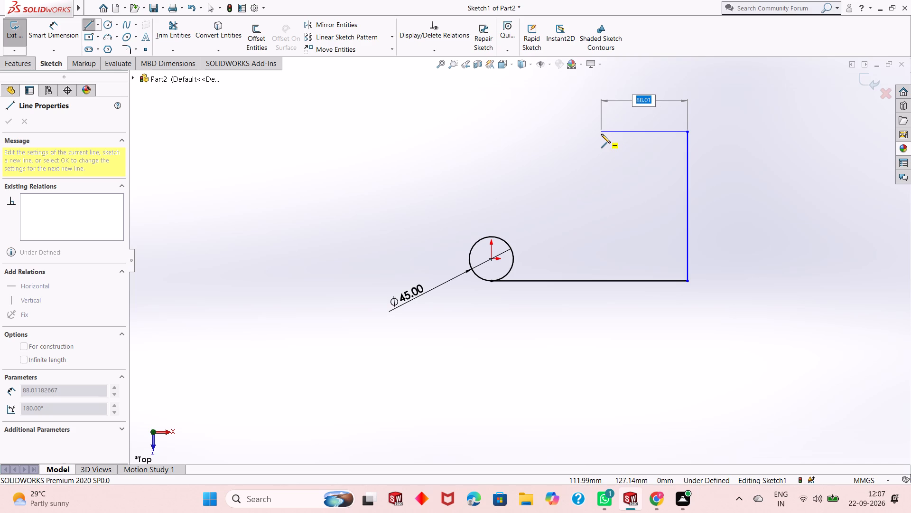
{"action": "type", "text": "42"}
{"action": "key", "text": "Return"}
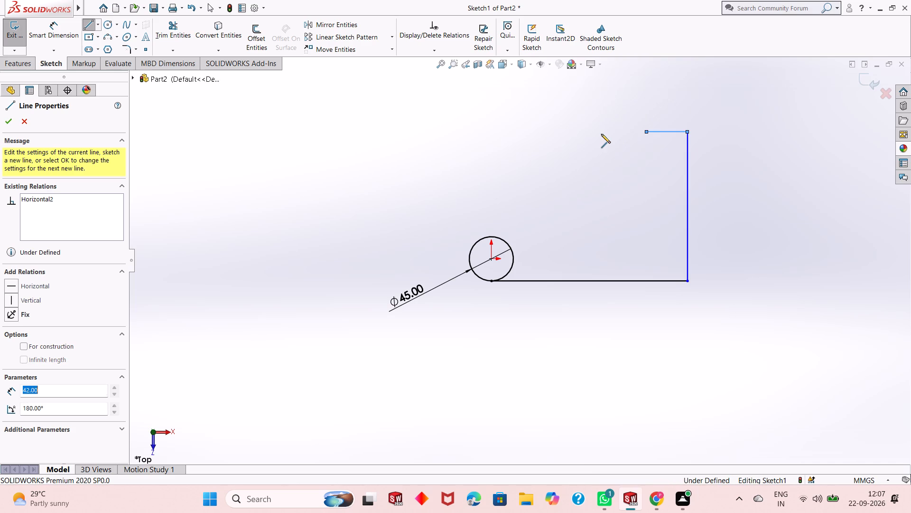
{"action": "right_click", "coordinate": [688, 118]}
{"action": "left_click", "coordinate": [713, 129]}
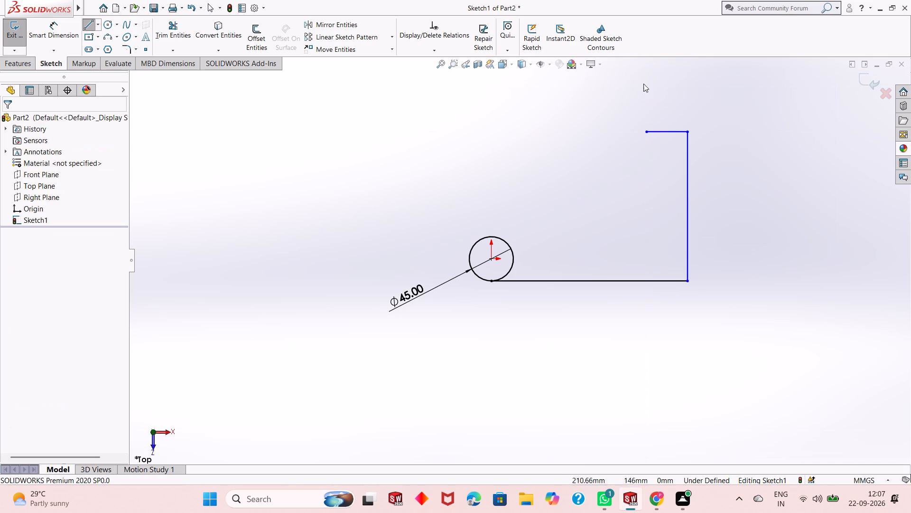
Add length dimensions of 200 mm to the bottom line, 152 mm to the vertical line and 42 mm to the short top line.
{"action": "left_click", "coordinate": [55, 37]}
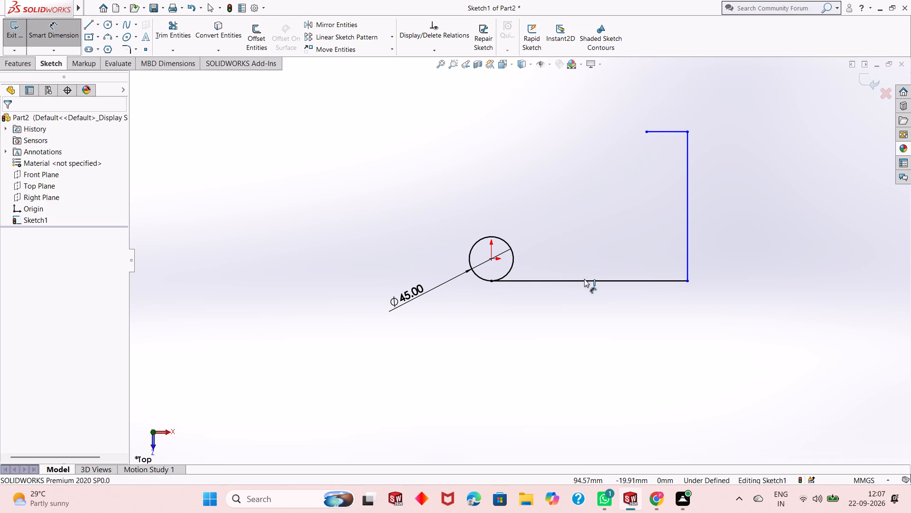
{"action": "left_click", "coordinate": [585, 281]}
{"action": "left_click", "coordinate": [589, 317]}
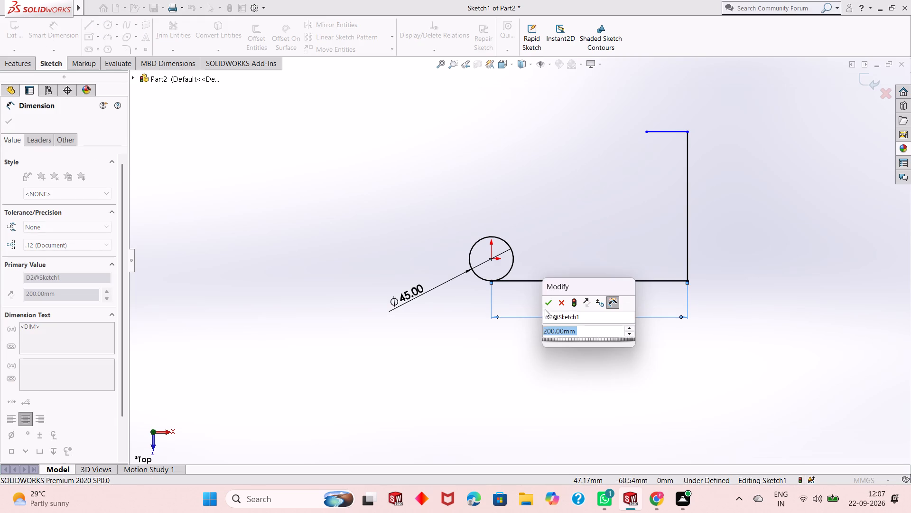
{"action": "left_click", "coordinate": [545, 306]}
{"action": "left_click", "coordinate": [689, 208]}
{"action": "left_click", "coordinate": [738, 202]}
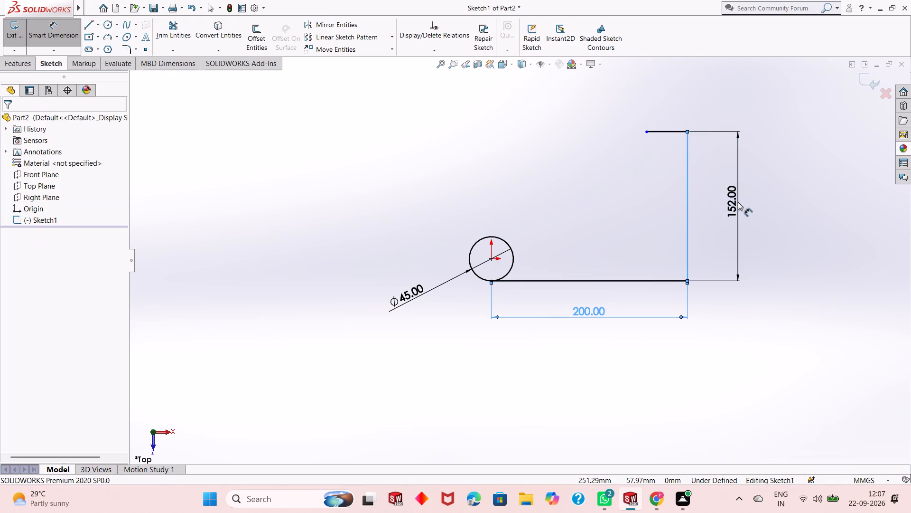
{"action": "left_click", "coordinate": [697, 187]}
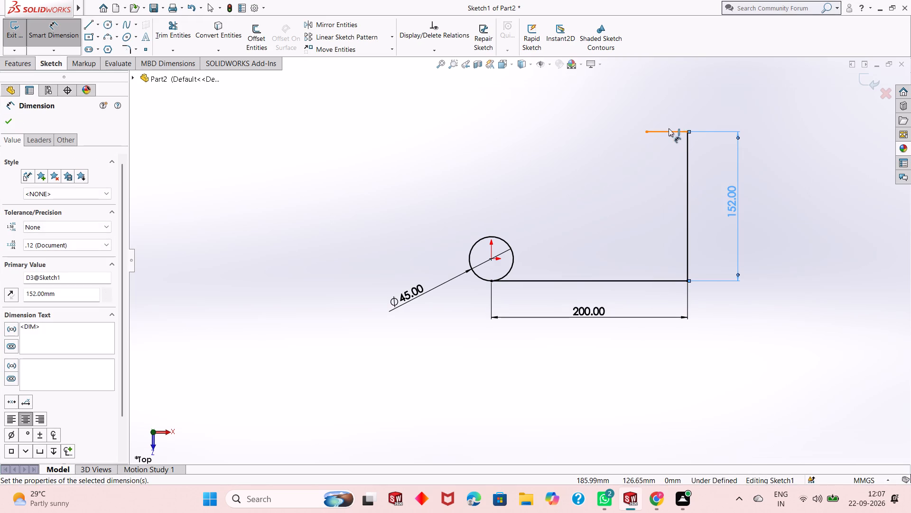
{"action": "left_click", "coordinate": [664, 134]}
{"action": "left_click", "coordinate": [656, 86]}
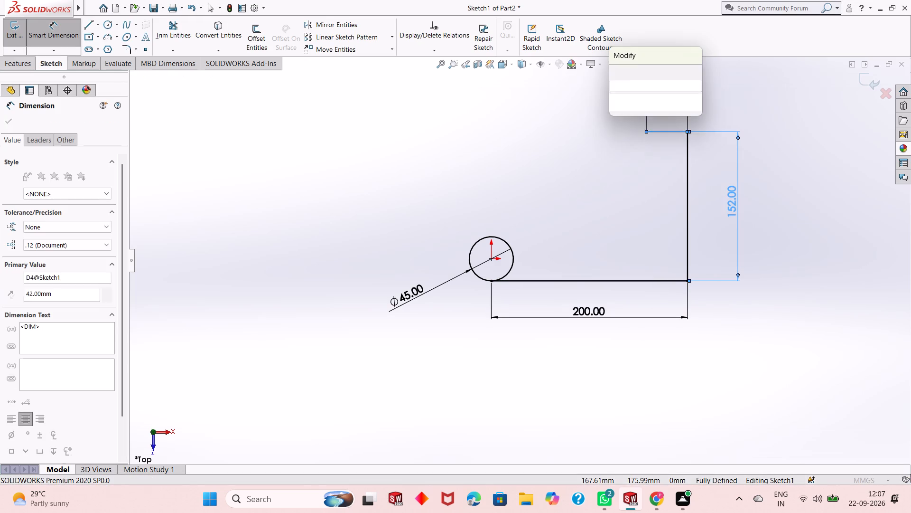
{"action": "left_click", "coordinate": [616, 74]}
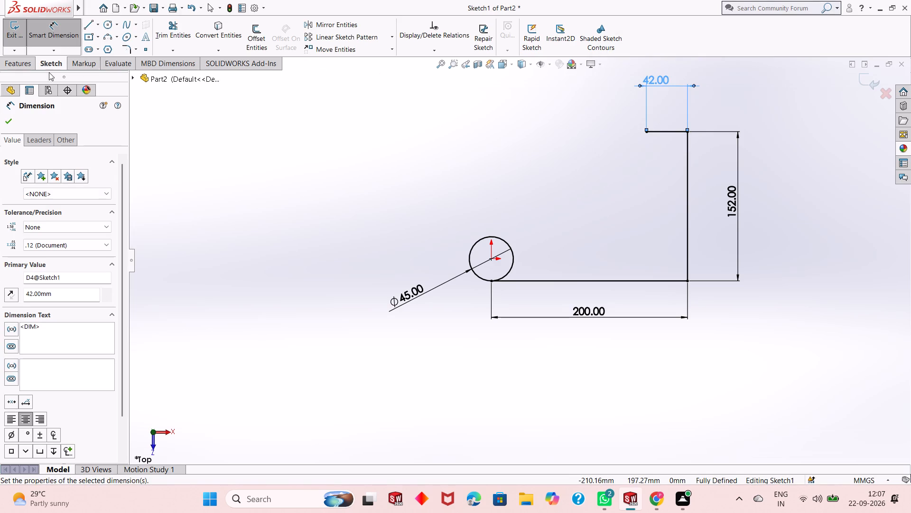
{"action": "left_click", "coordinate": [14, 121]}
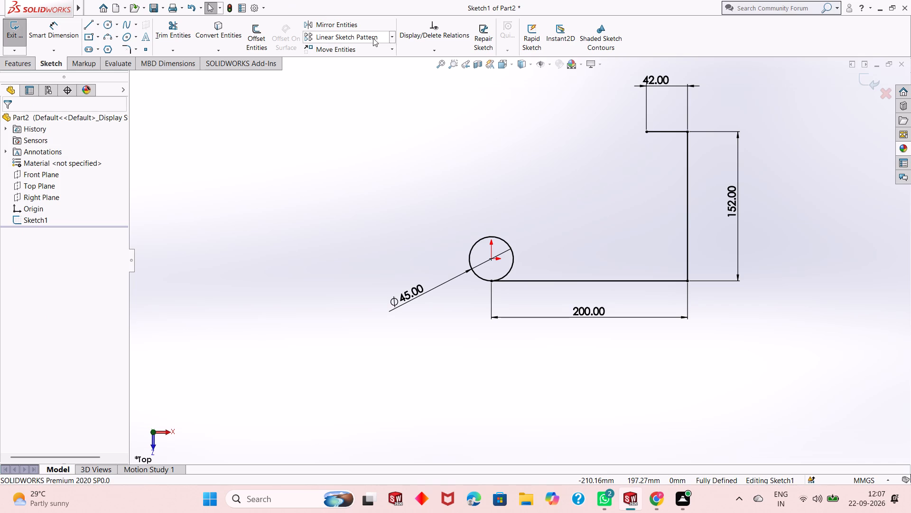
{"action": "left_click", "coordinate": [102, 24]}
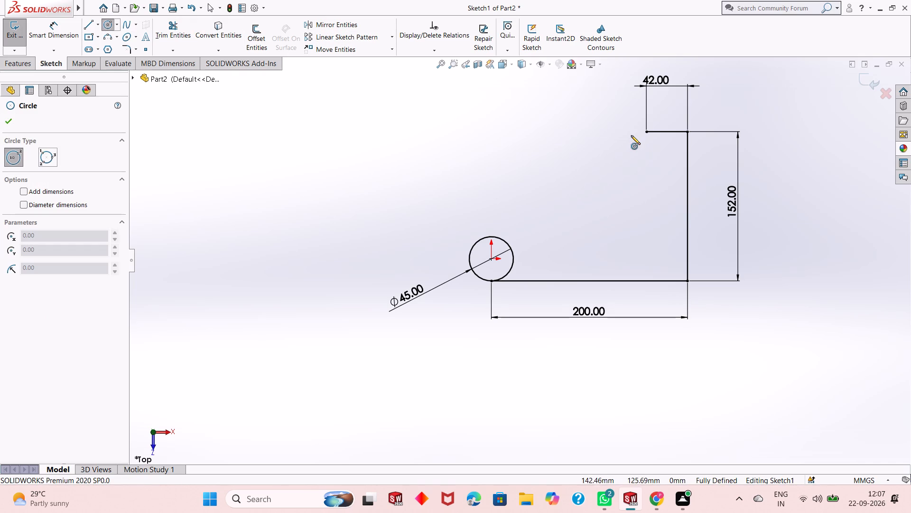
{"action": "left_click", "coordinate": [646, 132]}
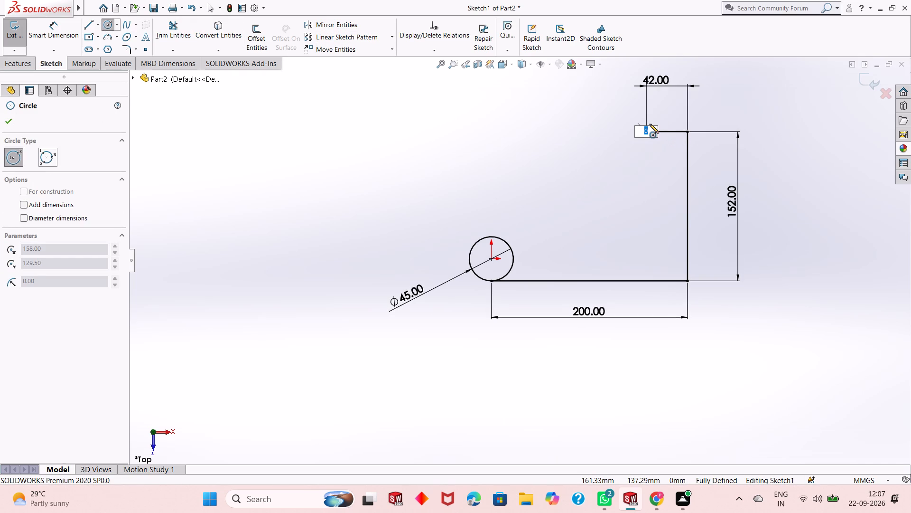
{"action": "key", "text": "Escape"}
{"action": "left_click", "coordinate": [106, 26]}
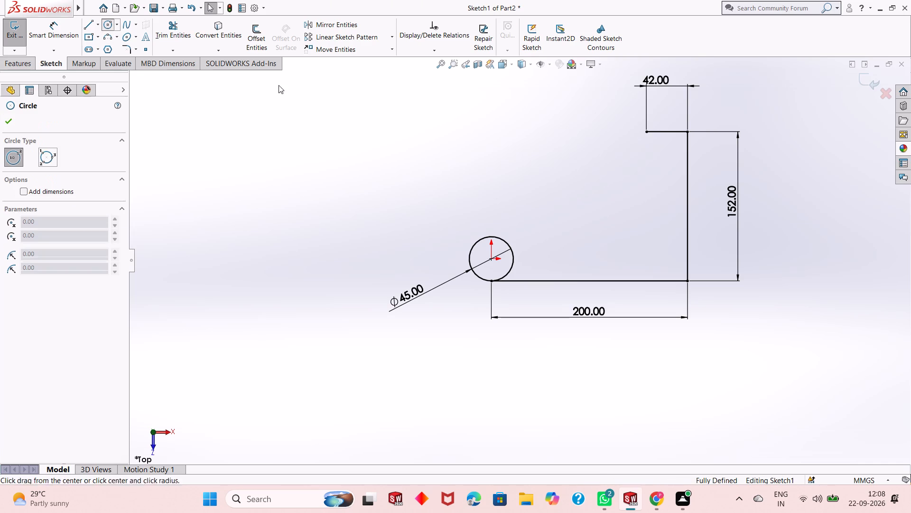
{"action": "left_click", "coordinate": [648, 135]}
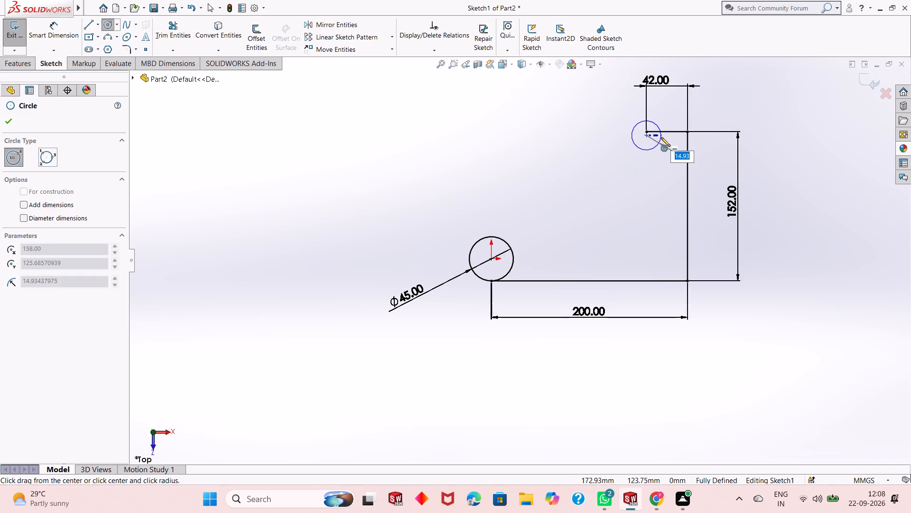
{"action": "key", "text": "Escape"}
Draw a circle centred on the free end of the 42 mm top line, passing through its corner with the vertical line.
{"action": "left_click", "coordinate": [109, 24]}
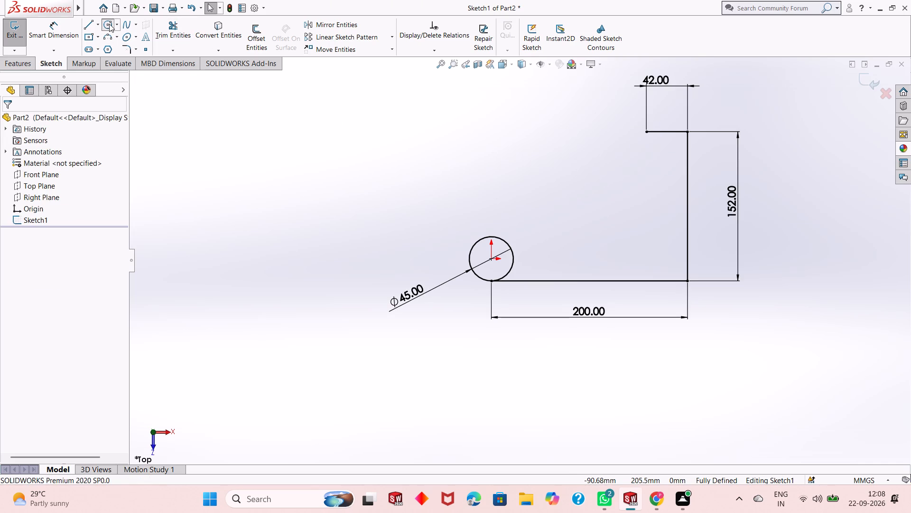
{"action": "left_click", "coordinate": [649, 131]}
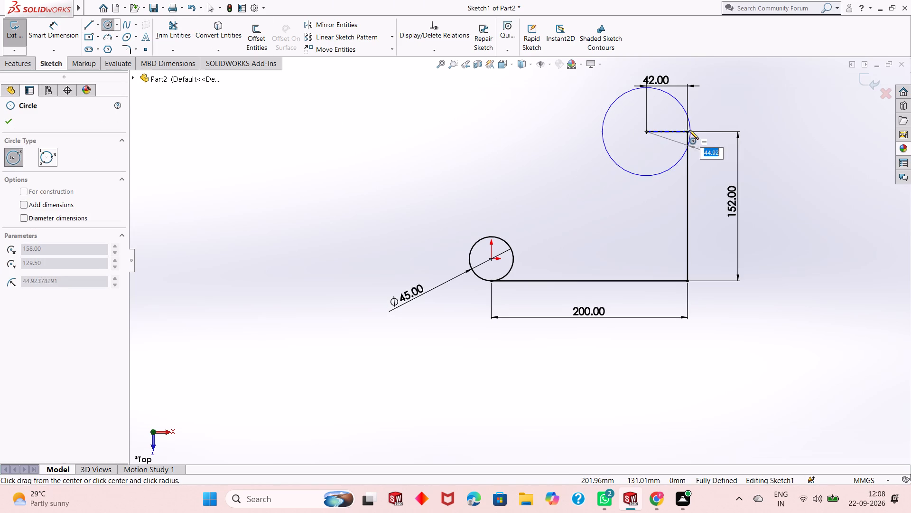
{"action": "left_click", "coordinate": [688, 130]}
{"action": "key", "text": "Escape"}
{"action": "key", "text": "Escape"}
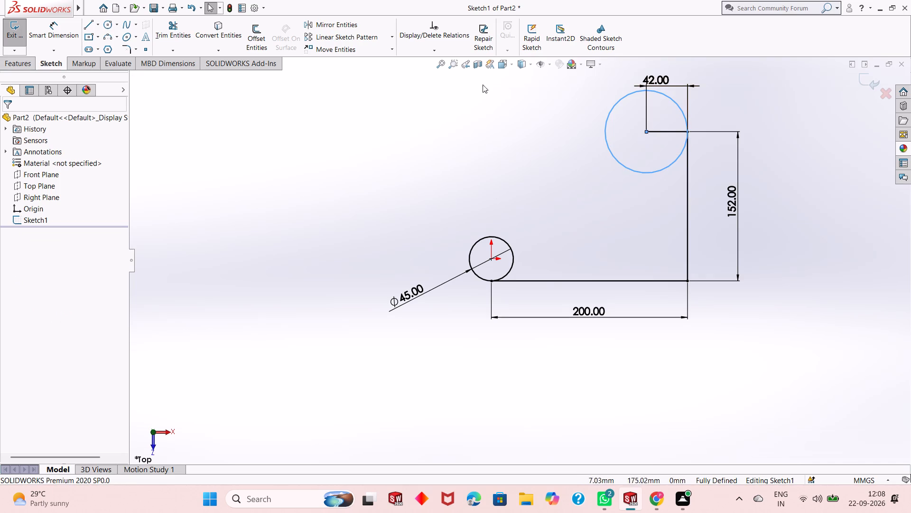
{"action": "key", "text": "Escape"}
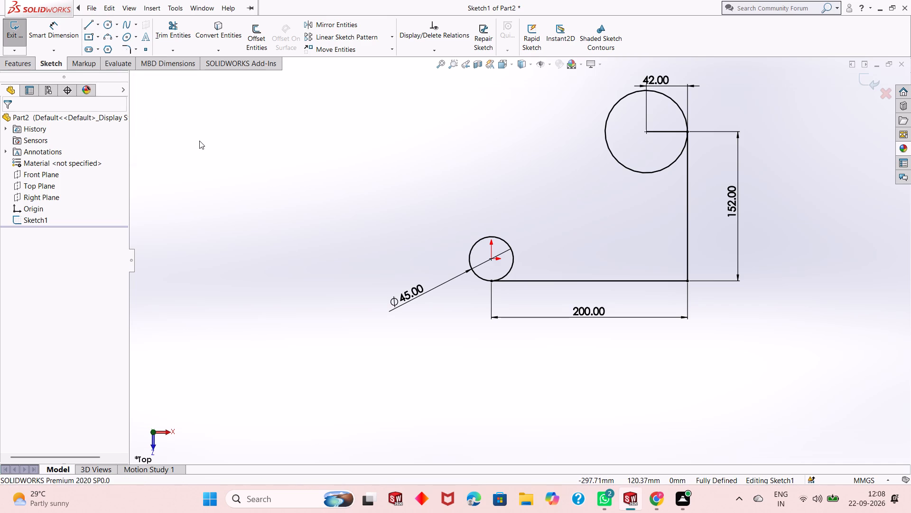
{"action": "key", "text": "Escape"}
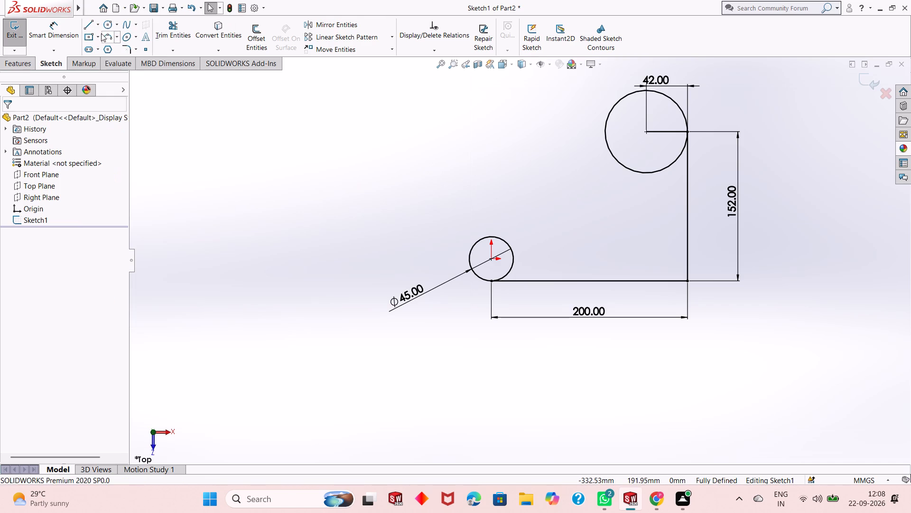
Draw a vertical line about 84 mm long downward from the large circle's leftmost point.
{"action": "left_click", "coordinate": [89, 25]}
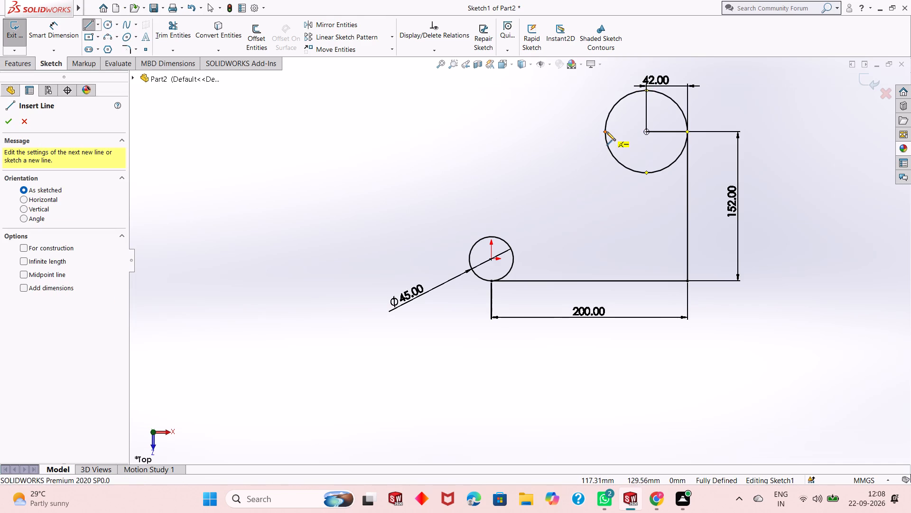
{"action": "left_click", "coordinate": [605, 130]}
{"action": "left_click", "coordinate": [607, 214]}
{"action": "key", "text": "Escape"}
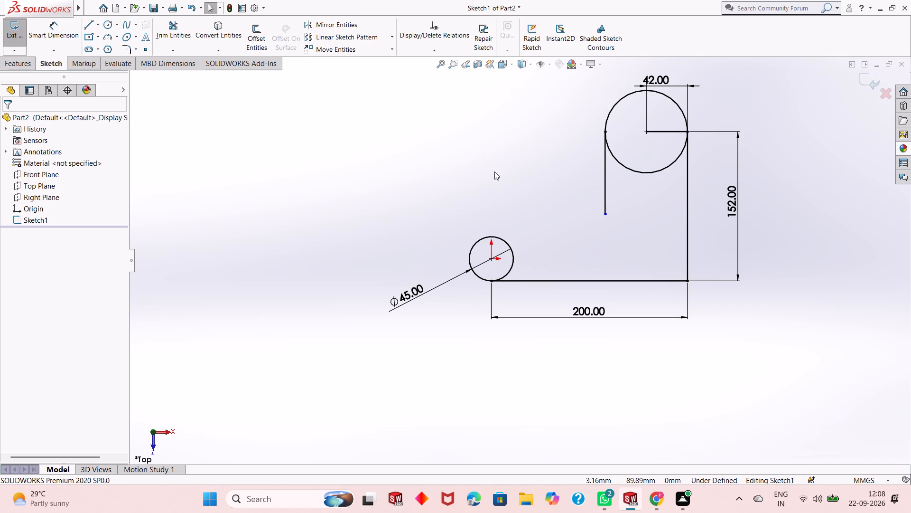
Sketch a circle of 20 mm radius in the open area between the origin circle and the new vertical line.
{"action": "left_click", "coordinate": [104, 26]}
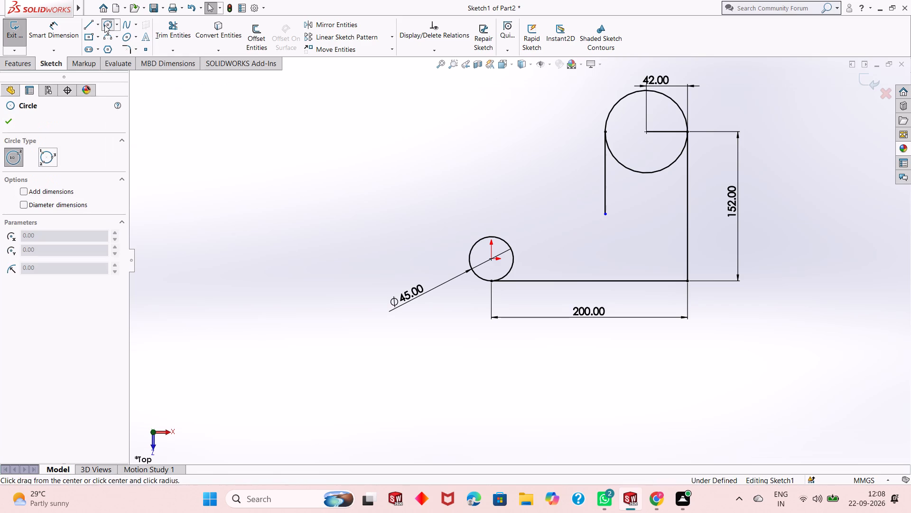
{"action": "left_click", "coordinate": [556, 180]}
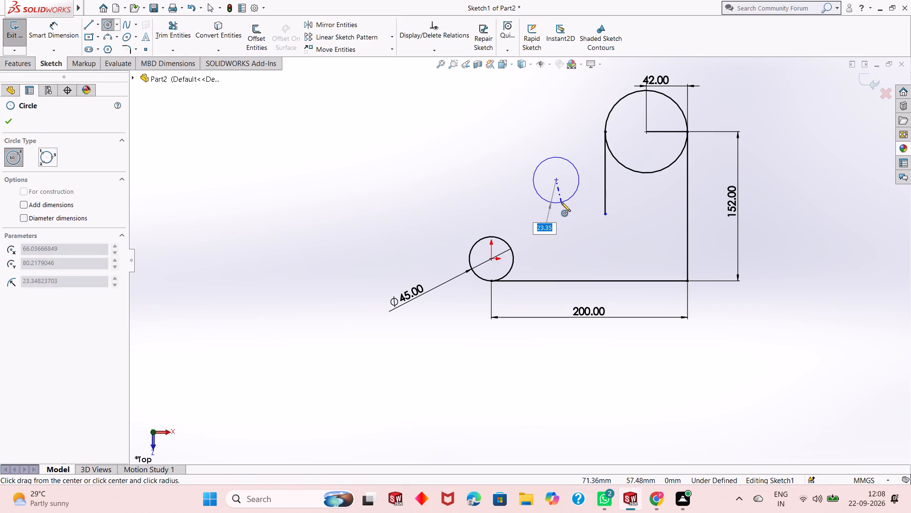
{"action": "type", "text": "20"}
{"action": "key", "text": "Return"}
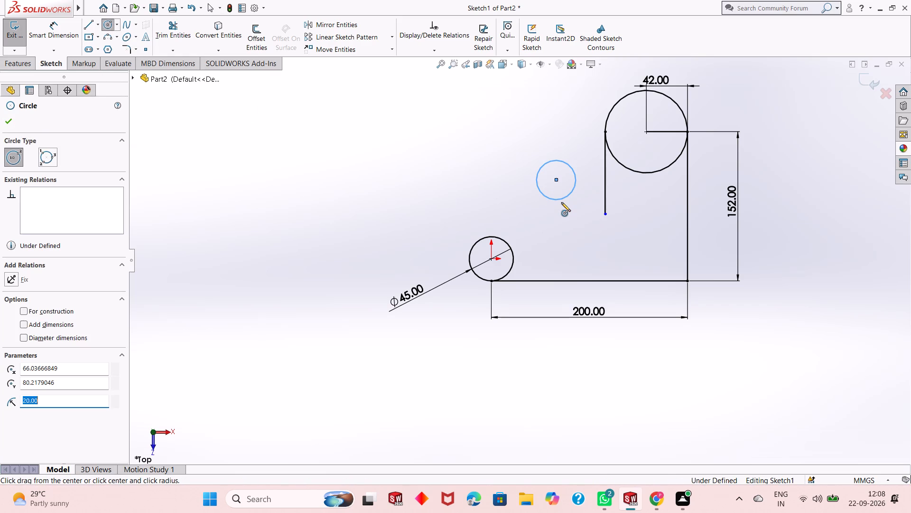
{"action": "key", "text": "Escape"}
{"action": "key", "text": "Escape"}
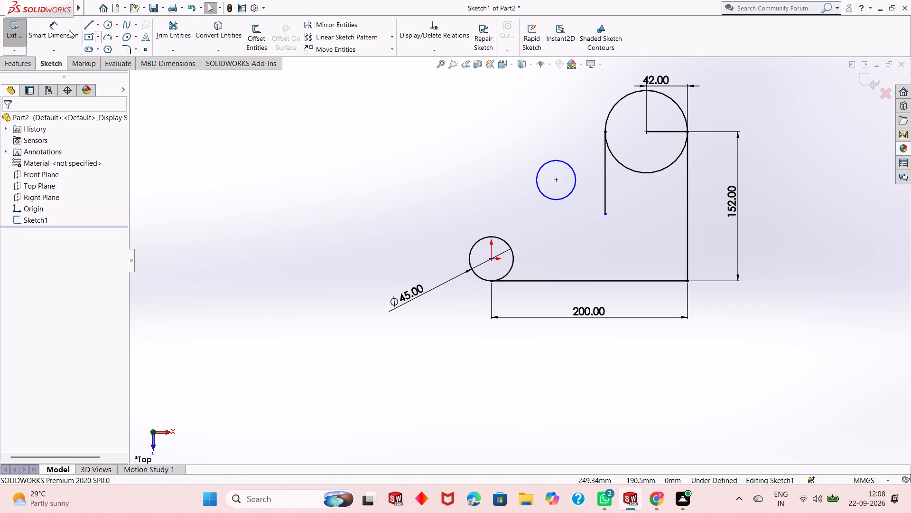
Add a diameter dimension to the new 20 mm radius circle.
{"action": "left_click", "coordinate": [61, 30]}
{"action": "left_click", "coordinate": [538, 187]}
{"action": "left_click", "coordinate": [472, 216]}
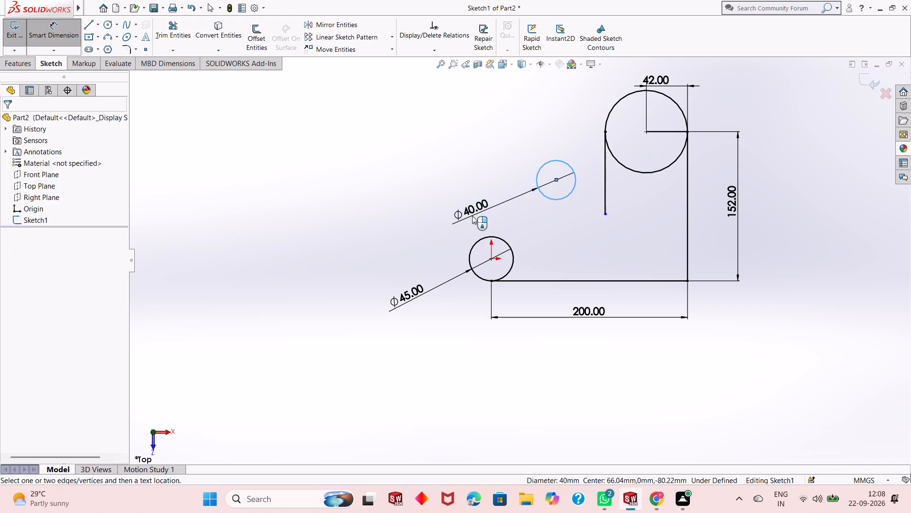
{"action": "left_click", "coordinate": [431, 199]}
{"action": "key", "text": "Escape"}
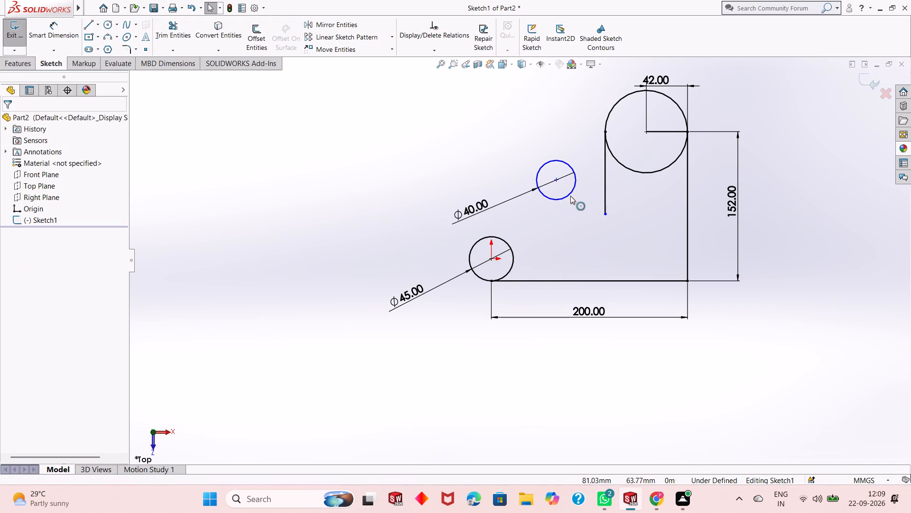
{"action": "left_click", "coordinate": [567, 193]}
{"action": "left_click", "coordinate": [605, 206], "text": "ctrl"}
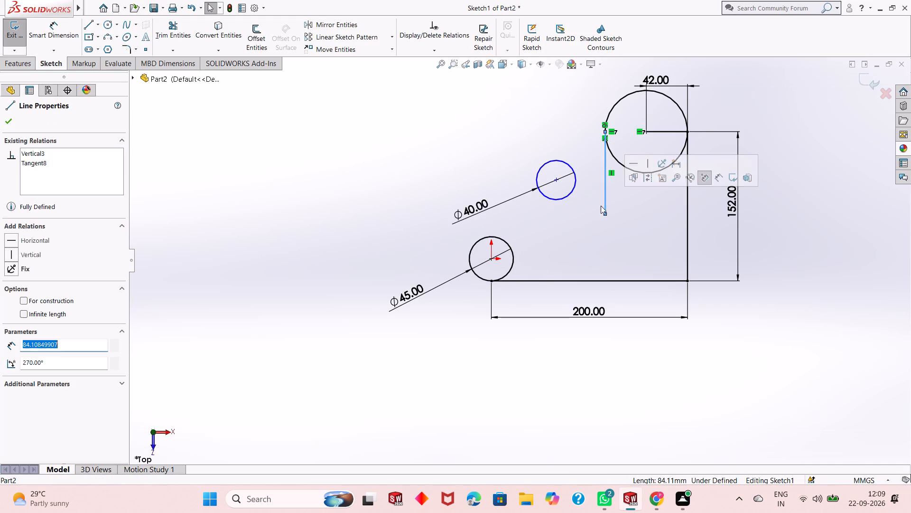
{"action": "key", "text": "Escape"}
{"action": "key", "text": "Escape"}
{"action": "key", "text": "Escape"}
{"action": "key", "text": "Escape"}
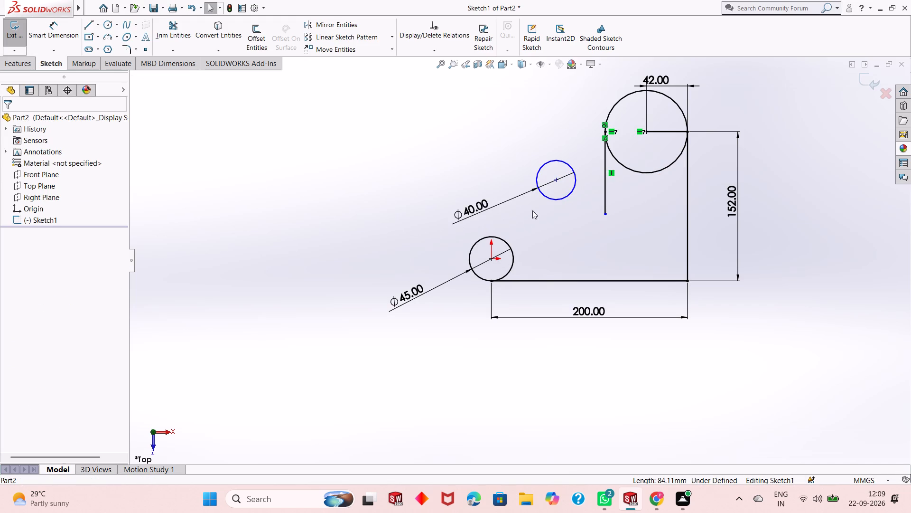
Make the 40 mm diameter circle tangent to the vertical line that descends from the large circle.
{"action": "left_click", "coordinate": [556, 200]}
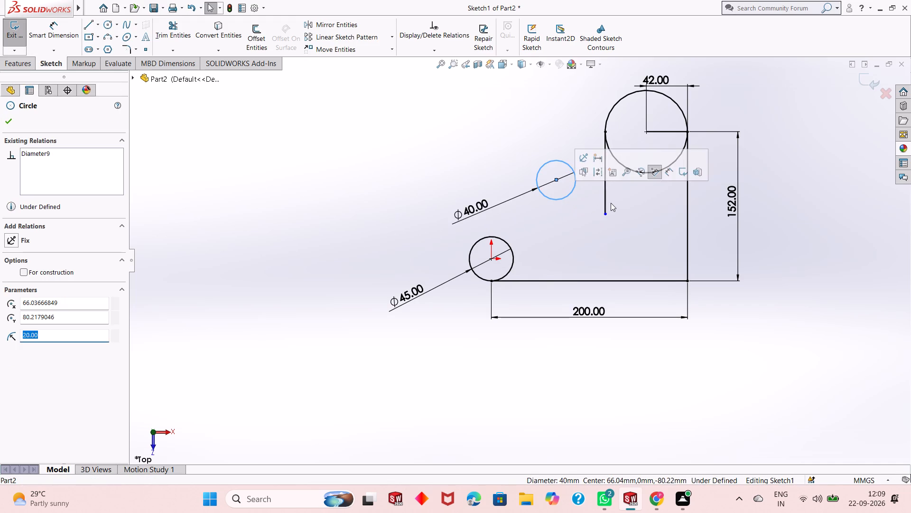
{"action": "left_click", "coordinate": [603, 203], "text": "ctrl"}
{"action": "left_click", "coordinate": [32, 290]}
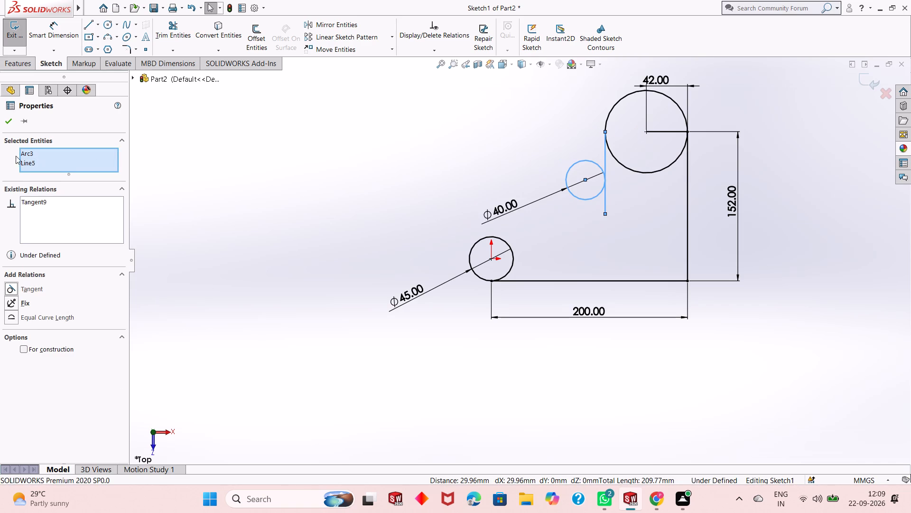
{"action": "left_click", "coordinate": [11, 123]}
{"action": "key", "text": "Escape"}
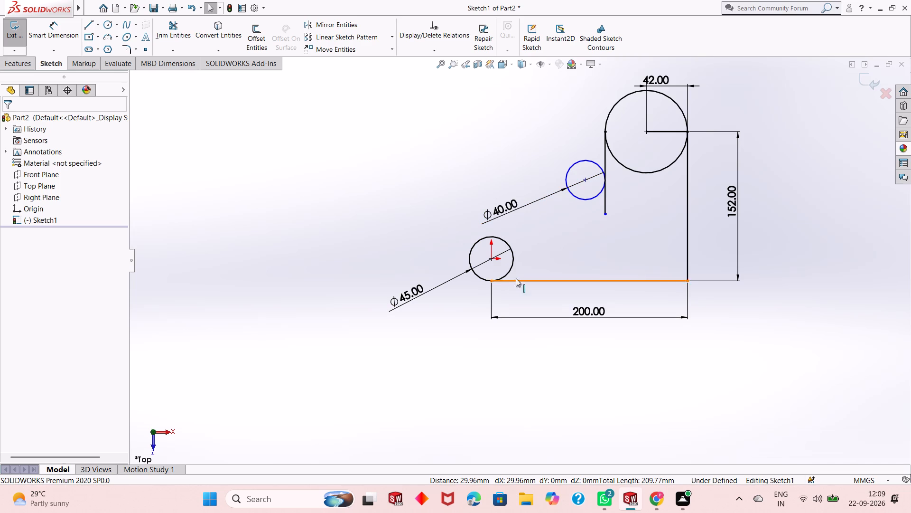
From the bottom line directly below the tangent line, draw a 42 mm line leftward along it, followed by a 74 mm vertical line upward.
{"action": "left_click", "coordinate": [89, 28]}
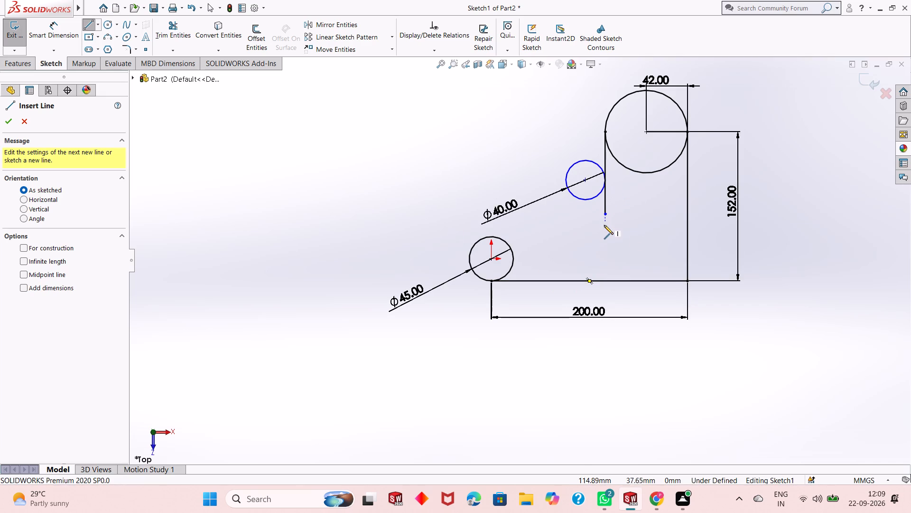
{"action": "left_click", "coordinate": [605, 280]}
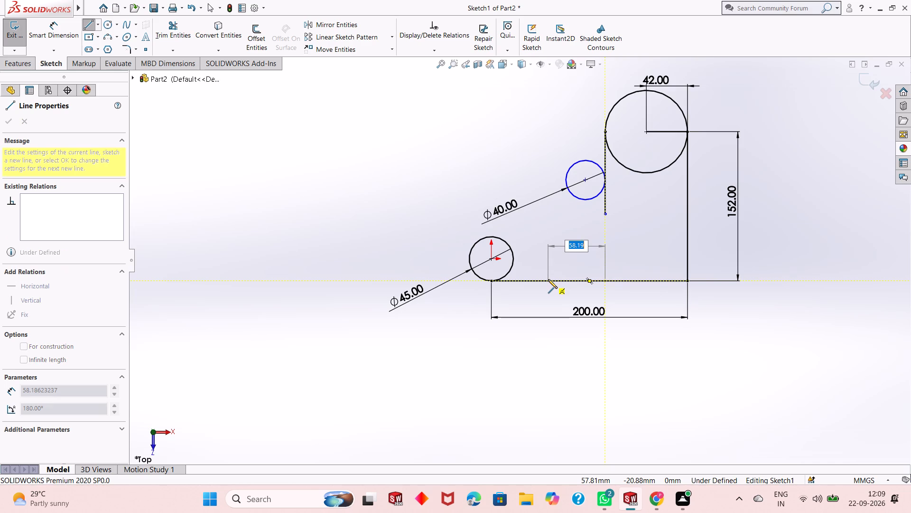
{"action": "type", "text": "42"}
{"action": "key", "text": "Return"}
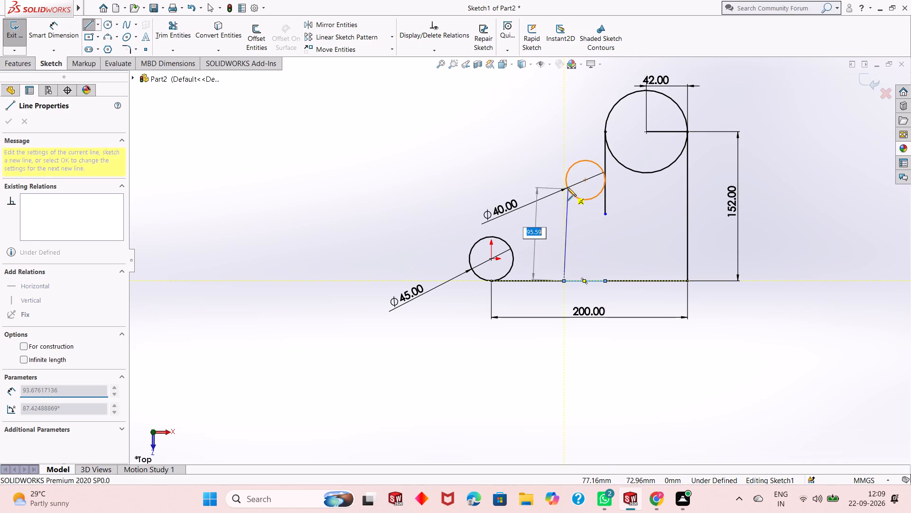
{"action": "type", "text": "74"}
{"action": "key", "text": "Return"}
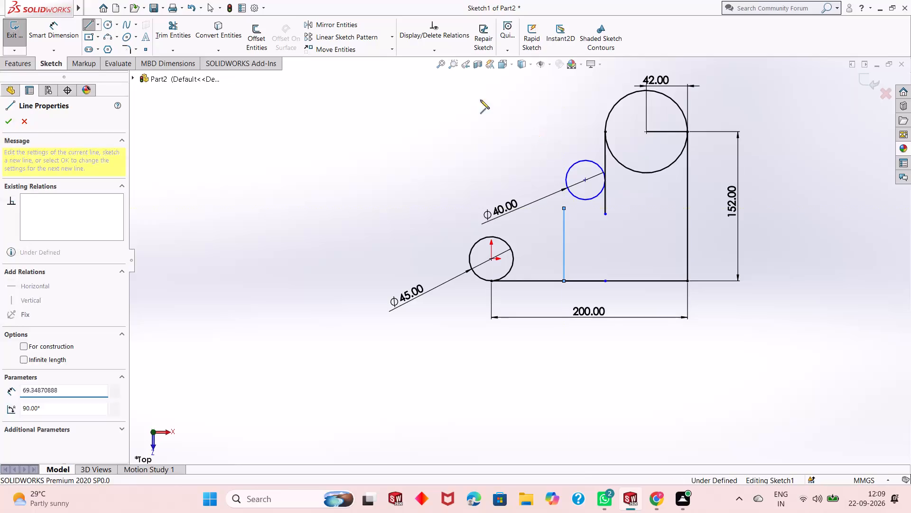
{"action": "key", "text": "Escape"}
{"action": "key", "text": "Escape"}
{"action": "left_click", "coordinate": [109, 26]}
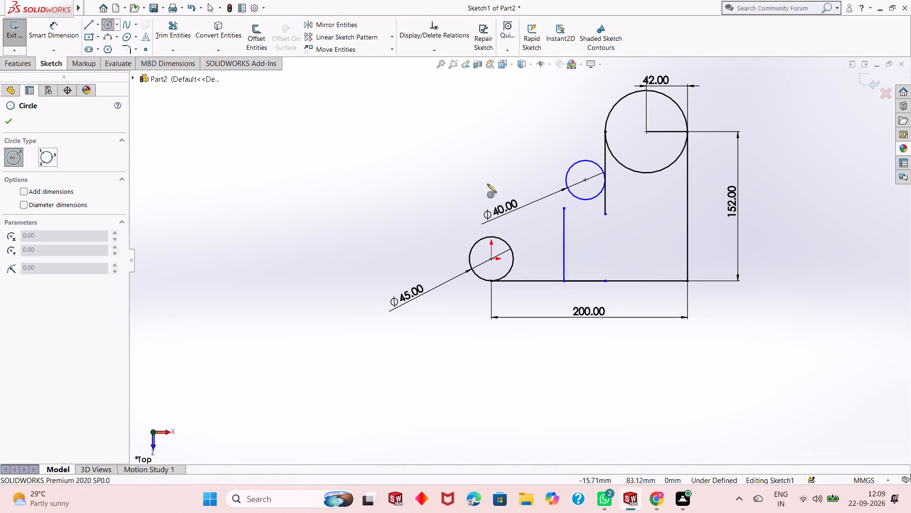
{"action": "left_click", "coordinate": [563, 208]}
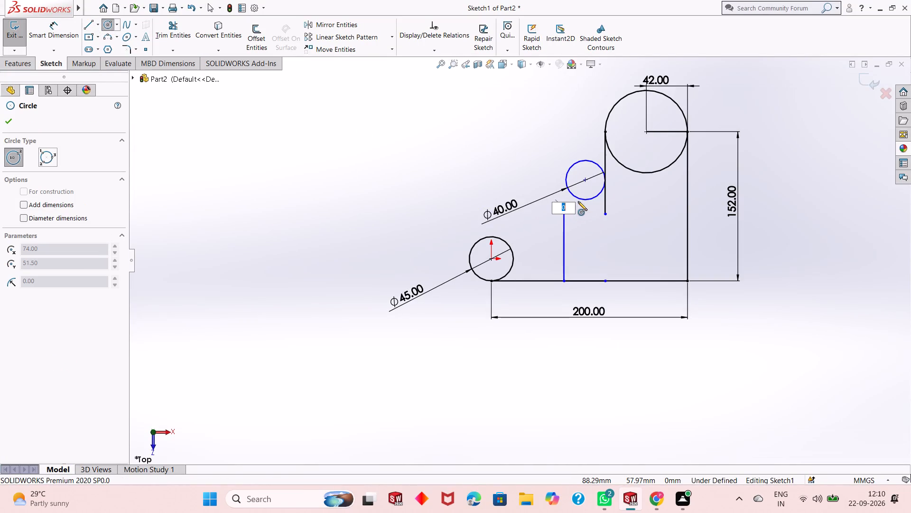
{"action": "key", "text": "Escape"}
Sketch a circle of 20 mm radius centred on the upper end of the 74 mm vertical line.
{"action": "key", "text": "c"}
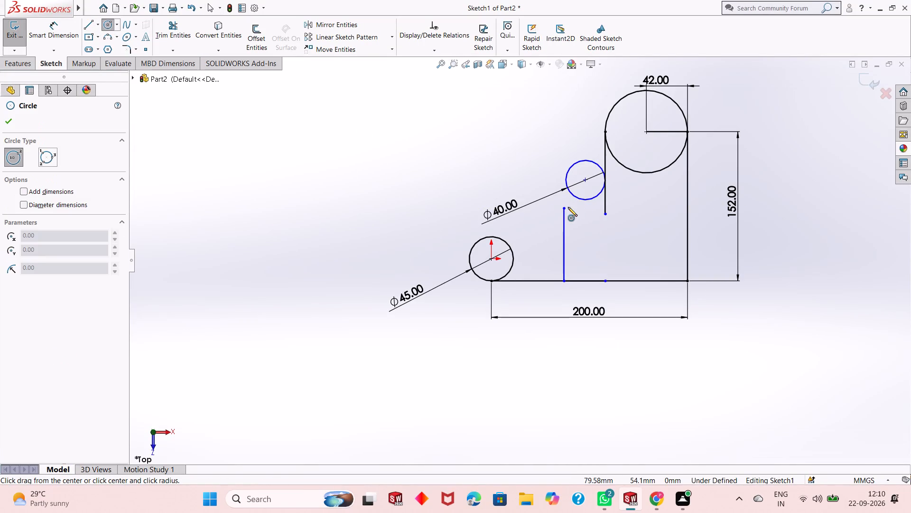
{"action": "left_click", "coordinate": [567, 208]}
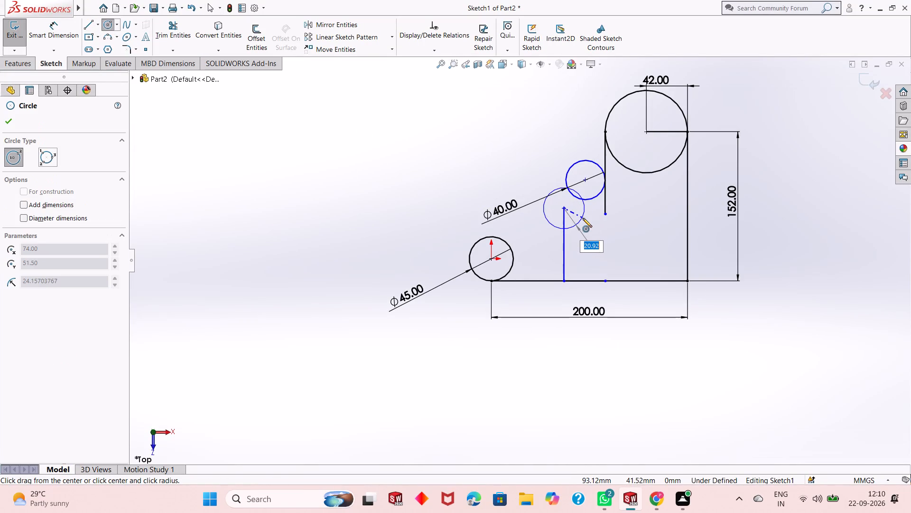
{"action": "type", "text": "20"}
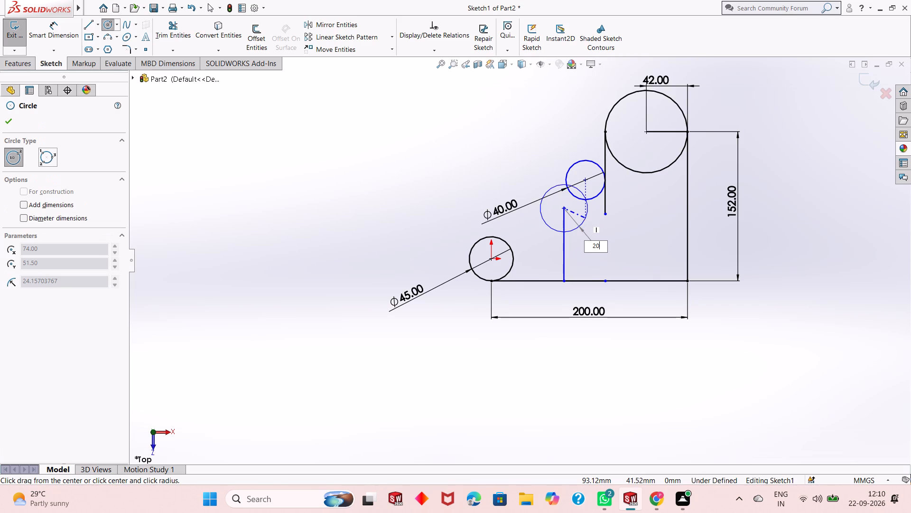
{"action": "key", "text": "Return"}
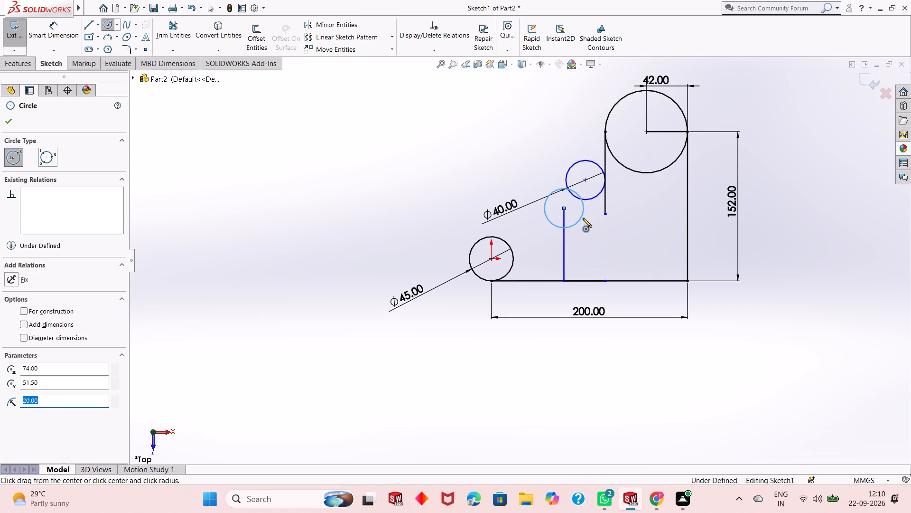
{"action": "scroll", "coordinate": [541, 140], "scroll_direction": "down", "scroll_amount": 1}
{"action": "right_click", "coordinate": [443, 144]}
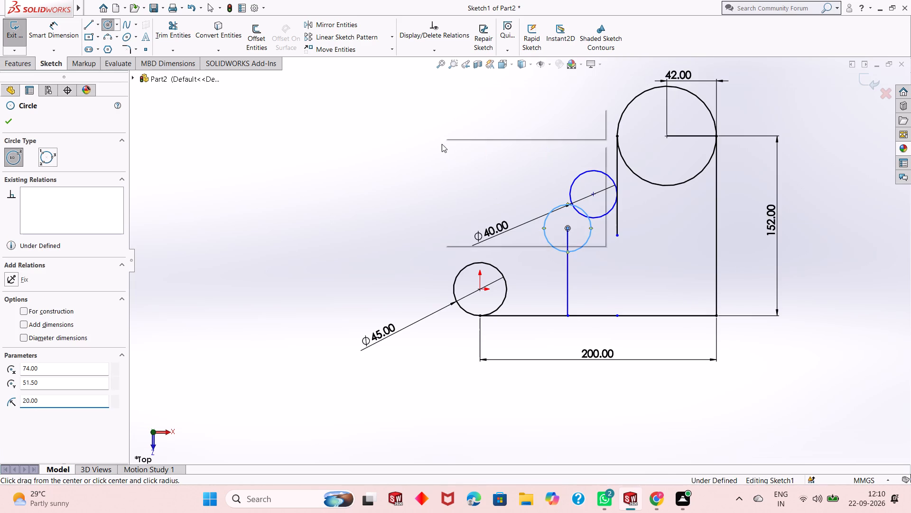
{"action": "left_click", "coordinate": [457, 152]}
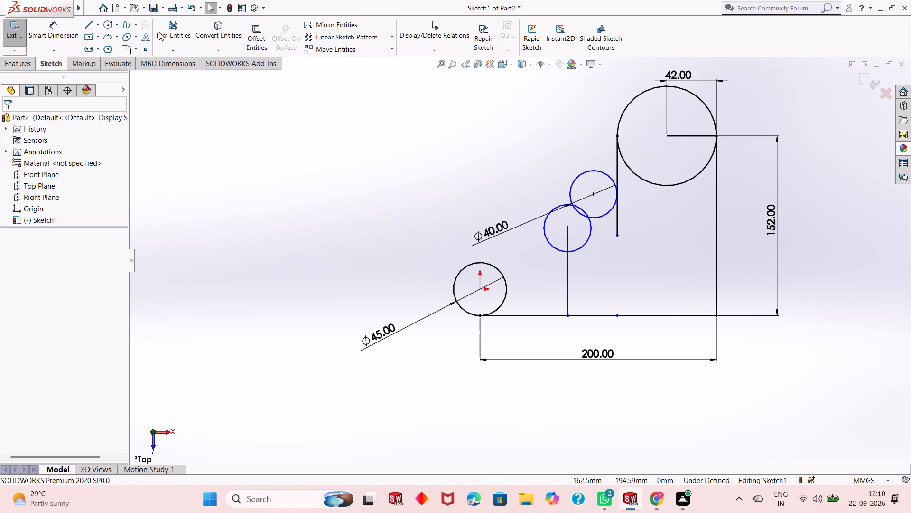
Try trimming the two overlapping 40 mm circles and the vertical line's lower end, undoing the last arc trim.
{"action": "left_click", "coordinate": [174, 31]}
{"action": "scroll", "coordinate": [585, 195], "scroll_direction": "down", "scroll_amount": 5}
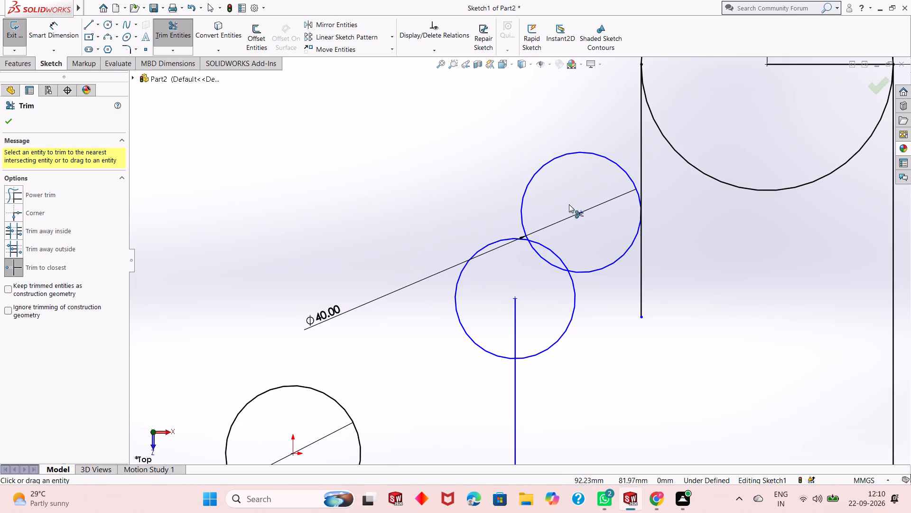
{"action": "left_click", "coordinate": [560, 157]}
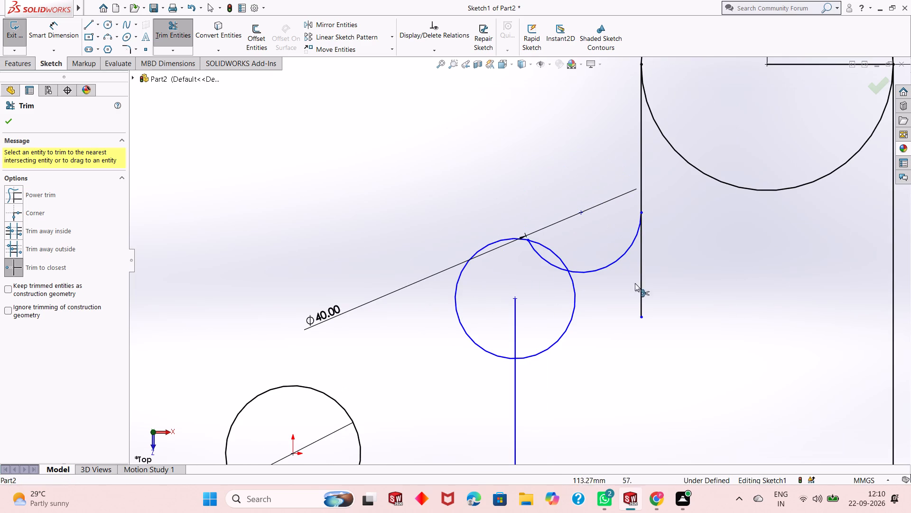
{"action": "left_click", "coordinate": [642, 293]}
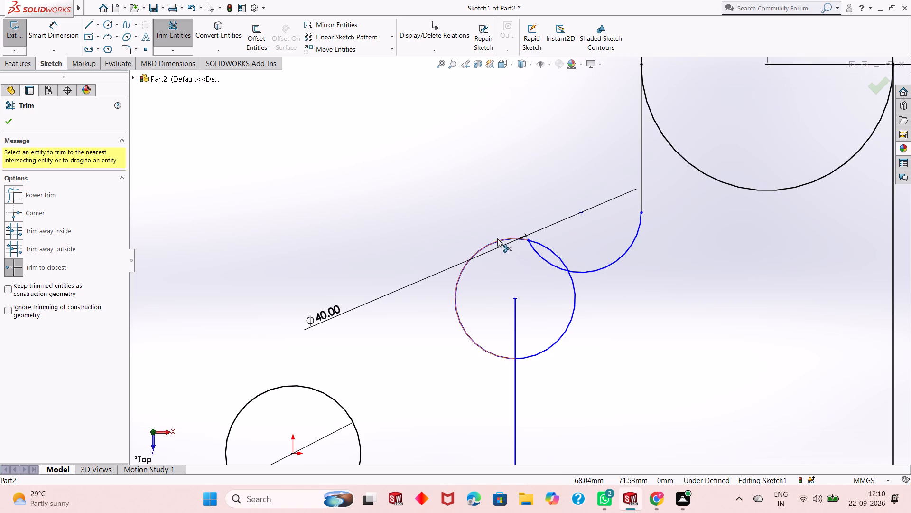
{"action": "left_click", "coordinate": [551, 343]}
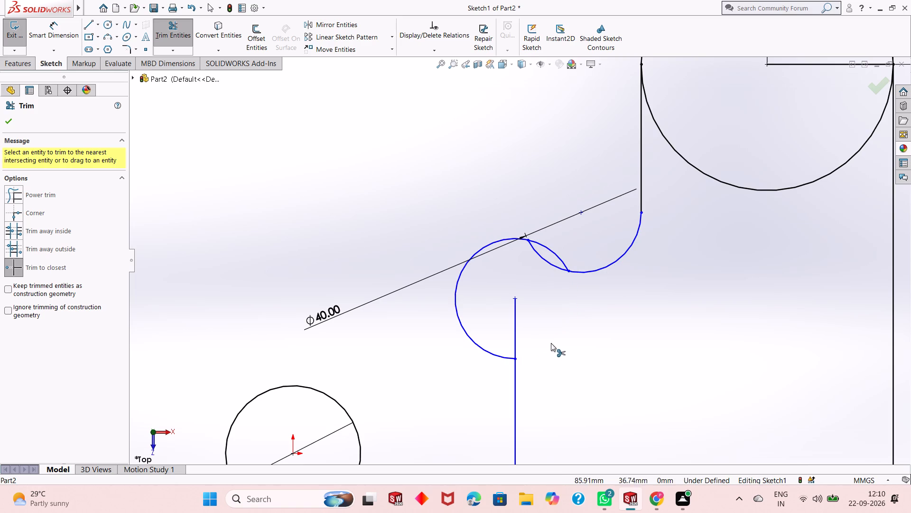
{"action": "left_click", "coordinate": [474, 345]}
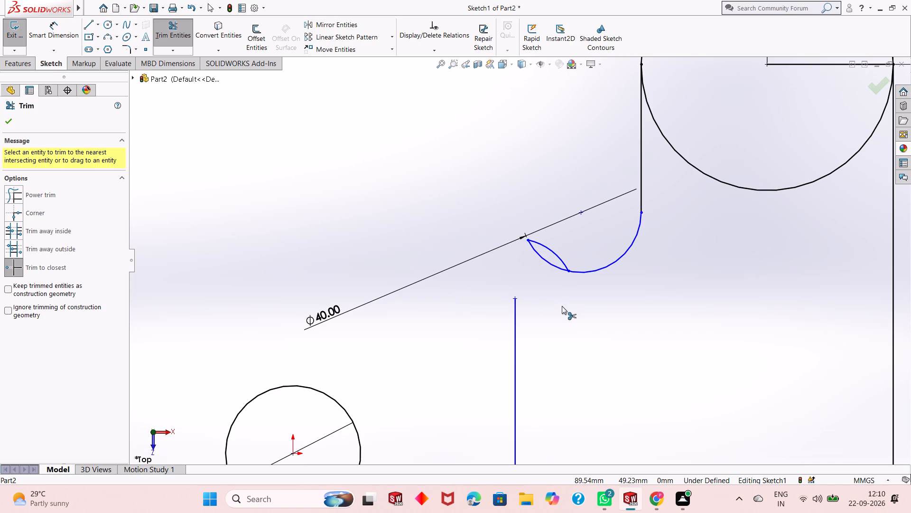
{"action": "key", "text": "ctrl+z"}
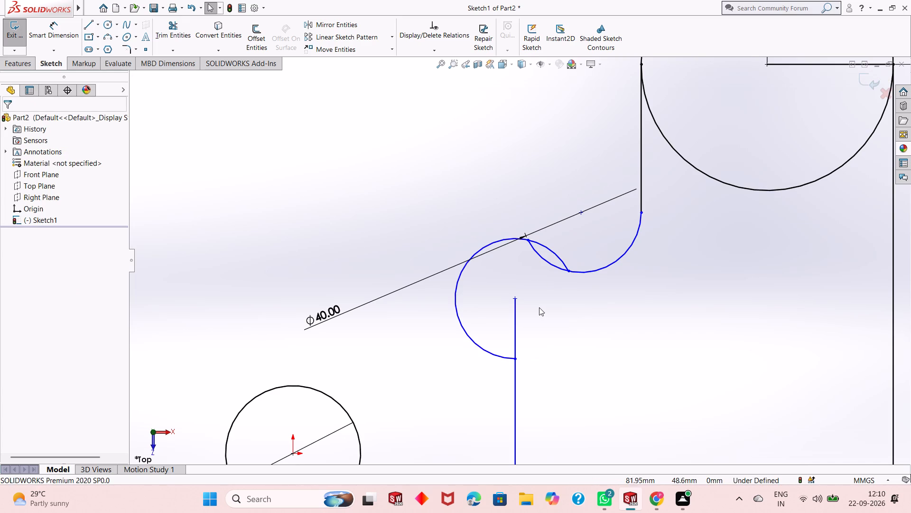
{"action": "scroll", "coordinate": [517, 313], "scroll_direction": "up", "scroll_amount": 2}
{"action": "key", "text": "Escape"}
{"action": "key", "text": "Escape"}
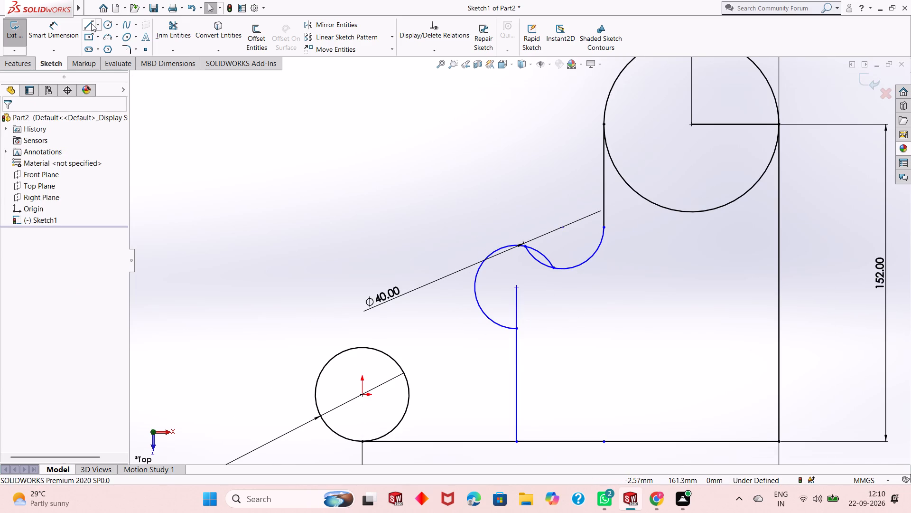
Undo the trims, the 20 mm radius circle on the 74 mm line, and the 74 mm and 42 mm lines.
{"action": "left_click", "coordinate": [91, 23]}
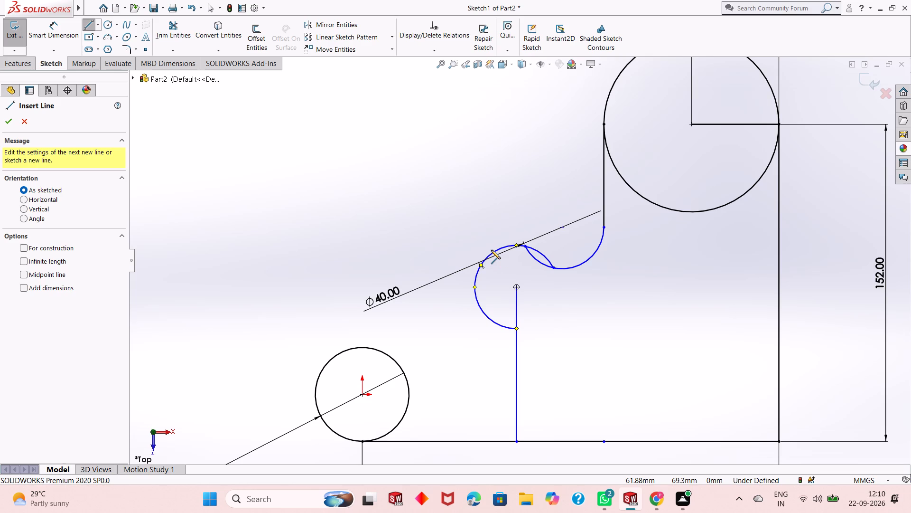
{"action": "key", "text": "Escape"}
{"action": "key", "text": "ctrl+z"}
{"action": "key", "text": "ctrl+z"}
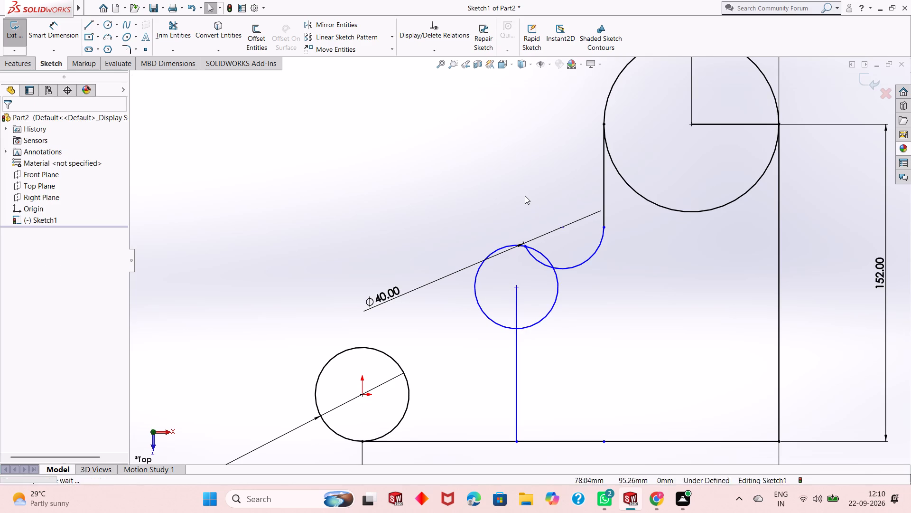
{"action": "key", "text": "ctrl+z"}
{"action": "key", "text": "ctrl+z"}
{"action": "key", "text": "ctrl+z"}
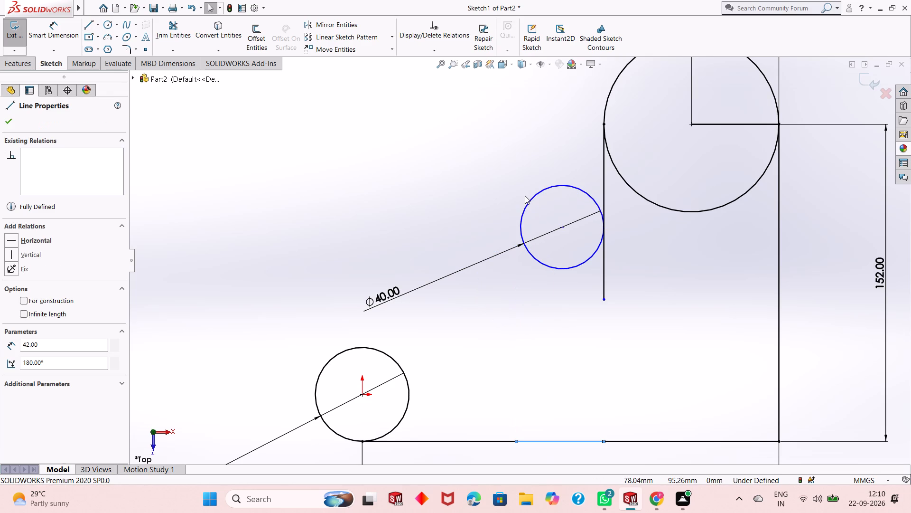
{"action": "key", "text": "ctrl+z"}
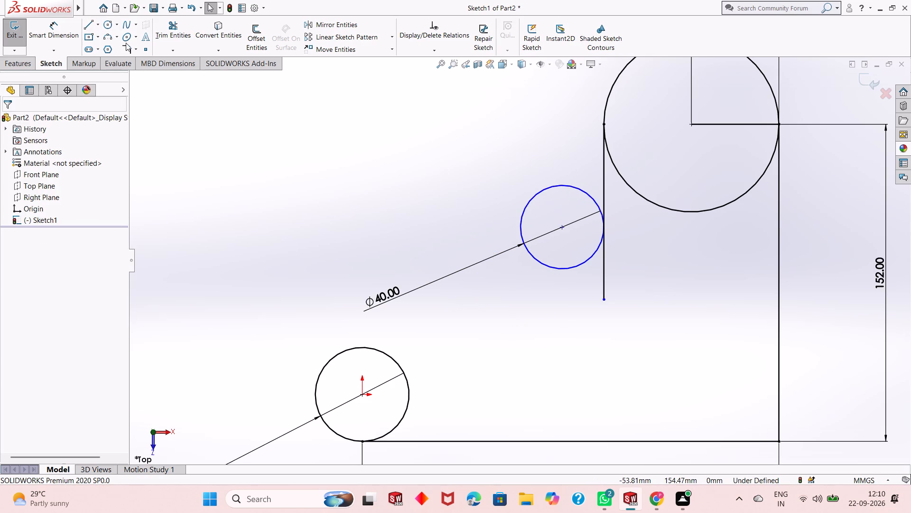
Sketch a circle of 20 mm radius in the open area between the 45 mm circle and the 40 mm circle.
{"action": "left_click", "coordinate": [111, 27]}
{"action": "left_click", "coordinate": [477, 308]}
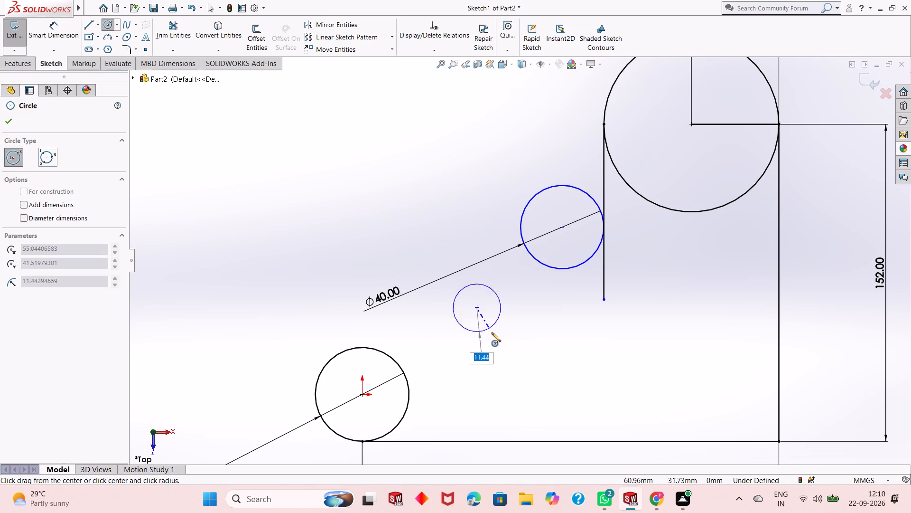
{"action": "type", "text": "20"}
{"action": "key", "text": "Return"}
{"action": "key", "text": "Escape"}
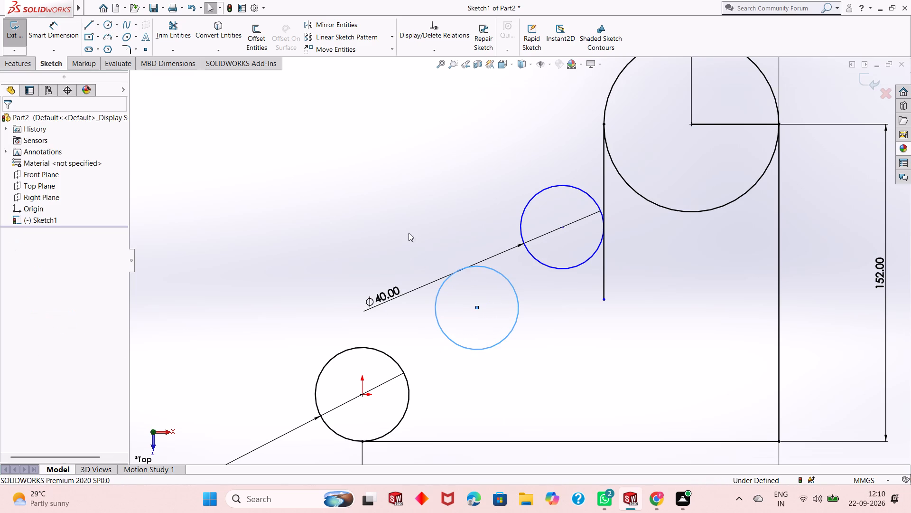
{"action": "key", "text": "Escape"}
{"action": "key", "text": "Escape"}
{"action": "key", "text": "Escape"}
Add a diameter dimension to the new 20 mm radius circle, placed below it.
{"action": "left_click", "coordinate": [62, 36]}
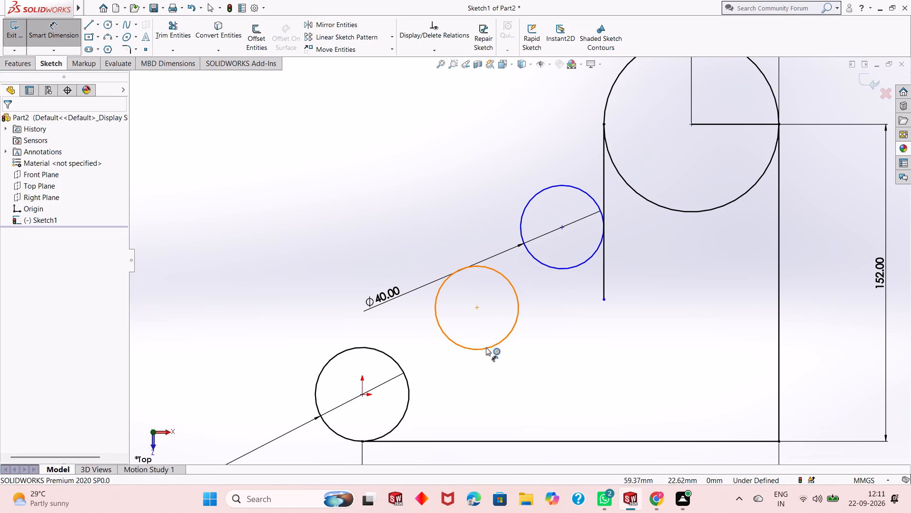
{"action": "left_click", "coordinate": [486, 347]}
{"action": "left_click", "coordinate": [490, 374]}
{"action": "left_click", "coordinate": [443, 362]}
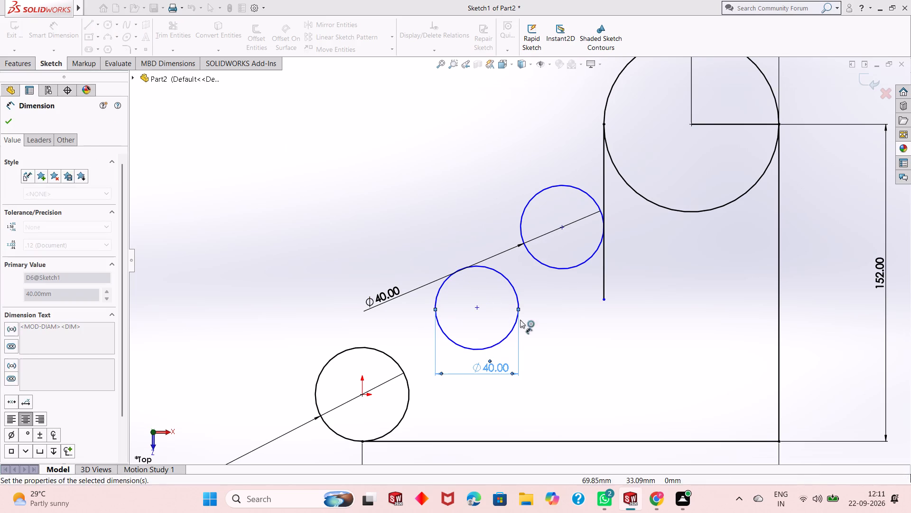
{"action": "key", "text": "Escape"}
{"action": "key", "text": "Escape"}
{"action": "key", "text": "Escape"}
{"action": "key", "text": "Escape"}
{"action": "key", "text": "Escape"}
{"action": "key", "text": "Escape"}
{"action": "key", "text": "Escape"}
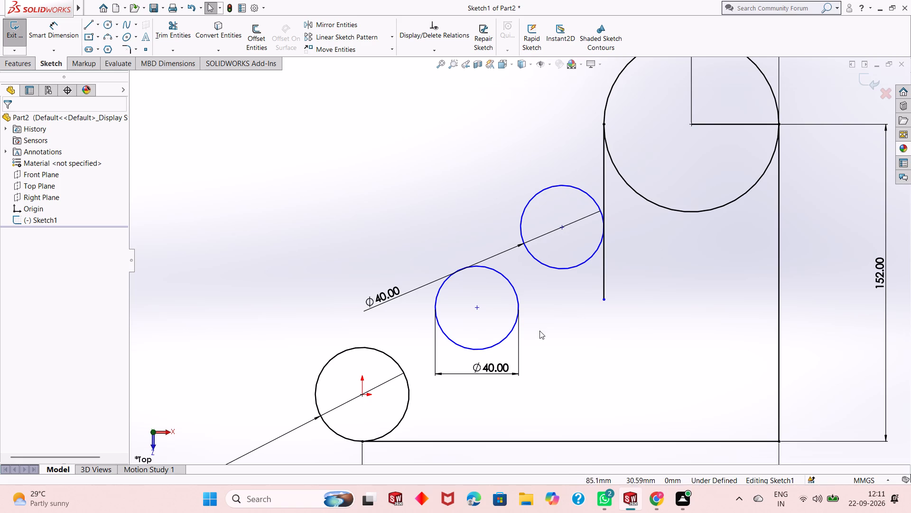
Make the two 40 mm diameter circles tangent to each other.
{"action": "left_click", "coordinate": [520, 299]}
{"action": "left_click", "coordinate": [549, 268], "text": "ctrl"}
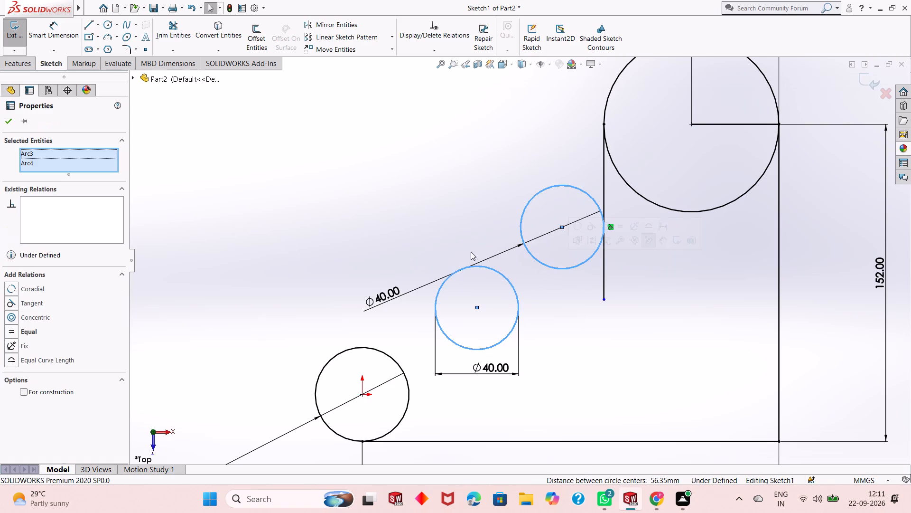
{"action": "left_click", "coordinate": [28, 304]}
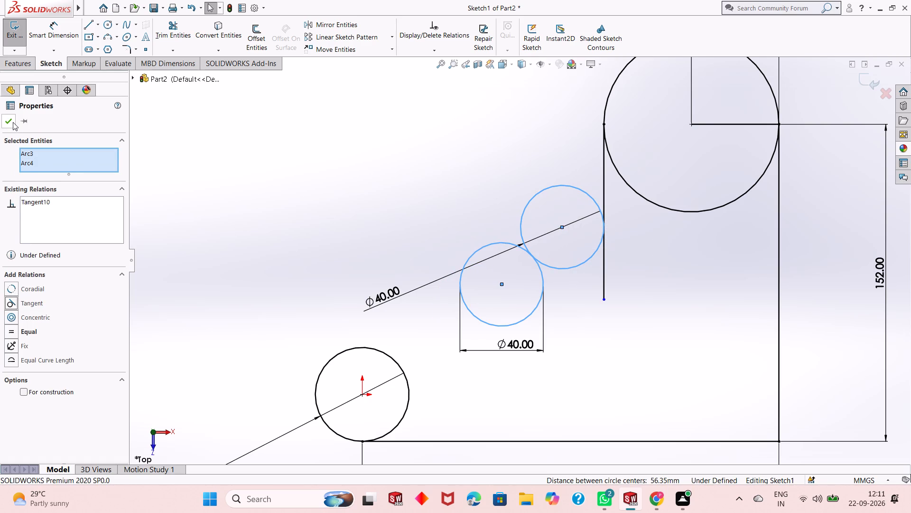
{"action": "left_click", "coordinate": [13, 122]}
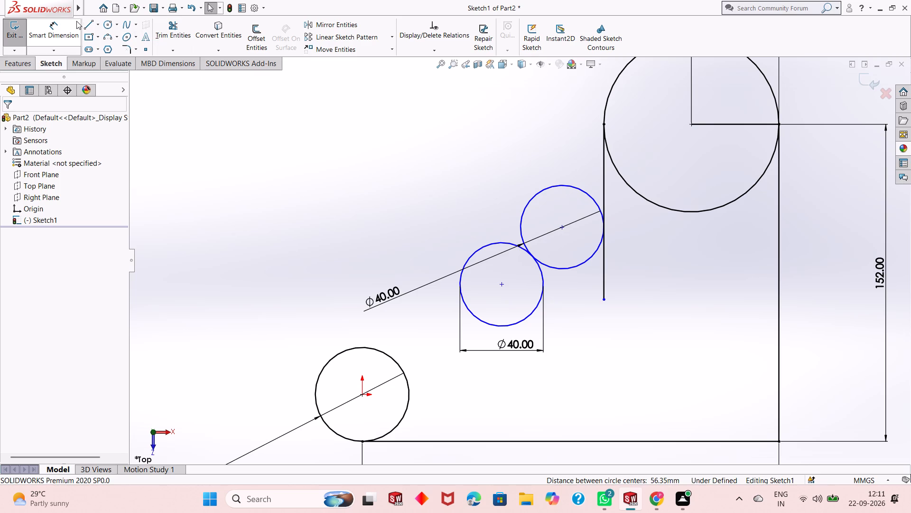
Draw a tangent line about 85 mm long from the upper side of the 45 mm circle to the lower 40 mm circle.
{"action": "left_click", "coordinate": [91, 26]}
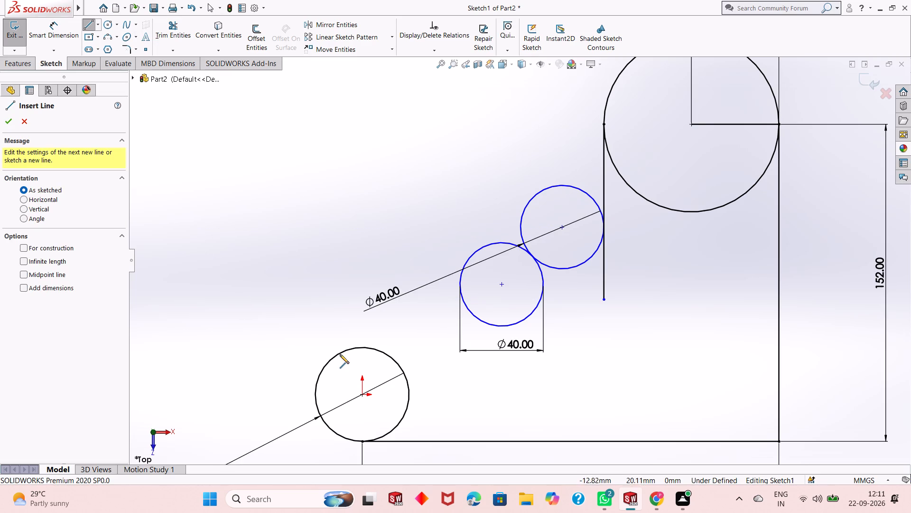
{"action": "left_click", "coordinate": [340, 355]}
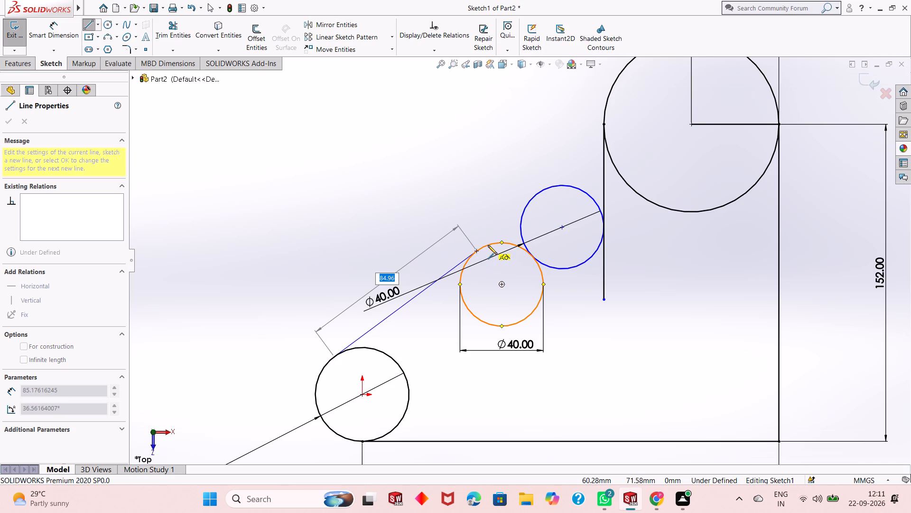
{"action": "left_click", "coordinate": [488, 245]}
{"action": "key", "text": "Escape"}
{"action": "key", "text": "Escape"}
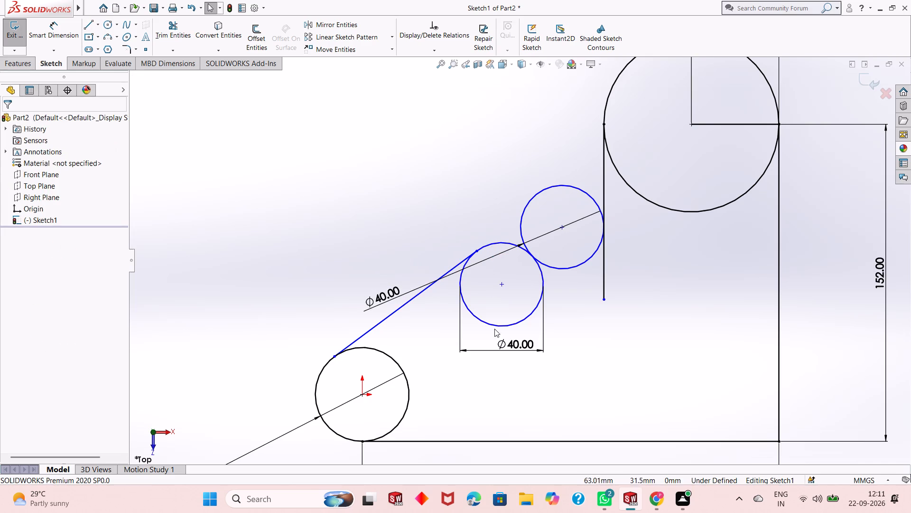
Trim the two 40 mm circles into an S-curve between the slanted and vertical lines, and trim off the vertical line's lower end.
{"action": "scroll", "coordinate": [501, 323], "scroll_direction": "up", "scroll_amount": 1}
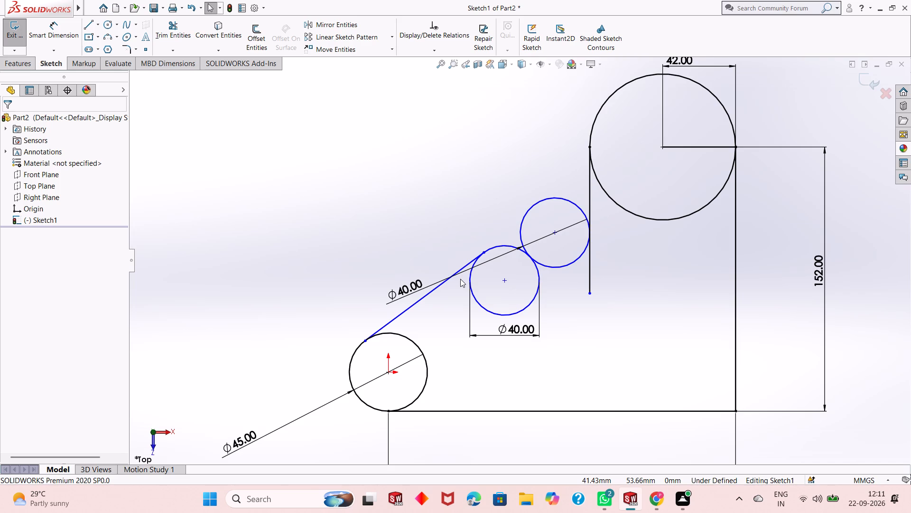
{"action": "scroll", "coordinate": [535, 300], "scroll_direction": "down", "scroll_amount": 3}
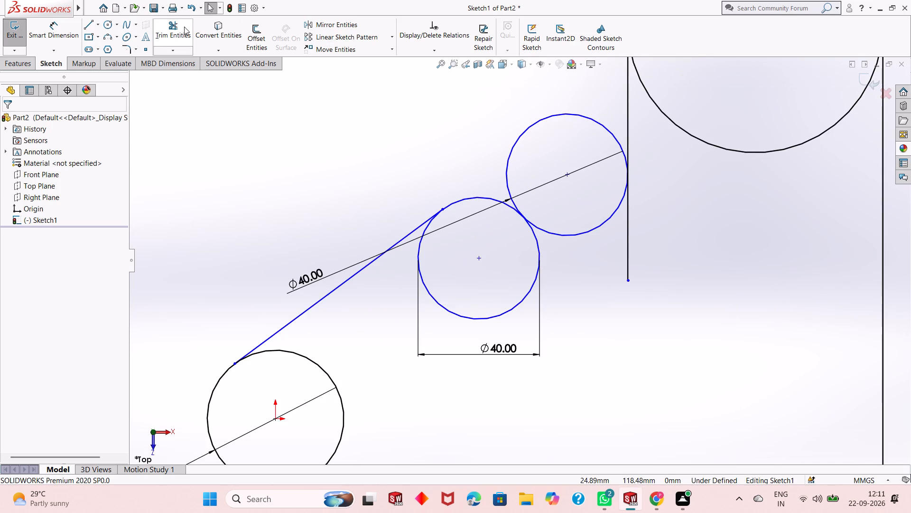
{"action": "left_click", "coordinate": [179, 29]}
{"action": "left_click", "coordinate": [514, 307]}
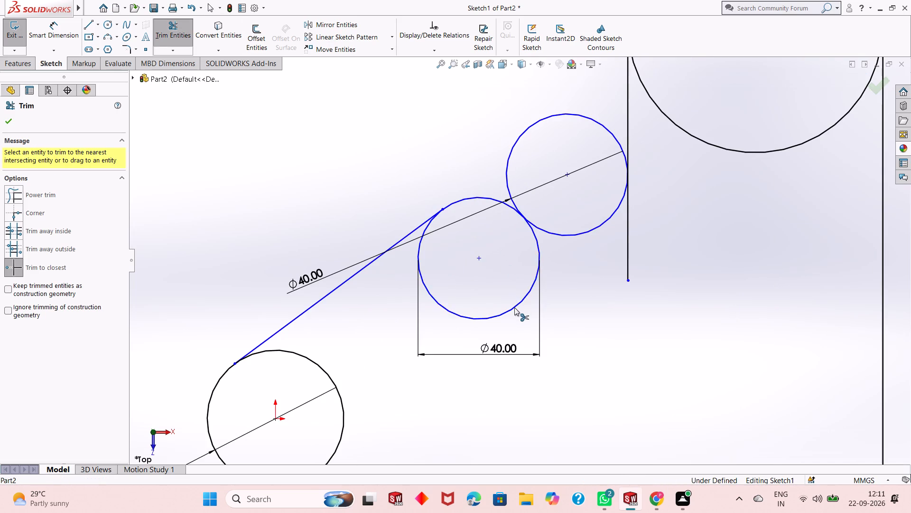
{"action": "left_click", "coordinate": [545, 120]}
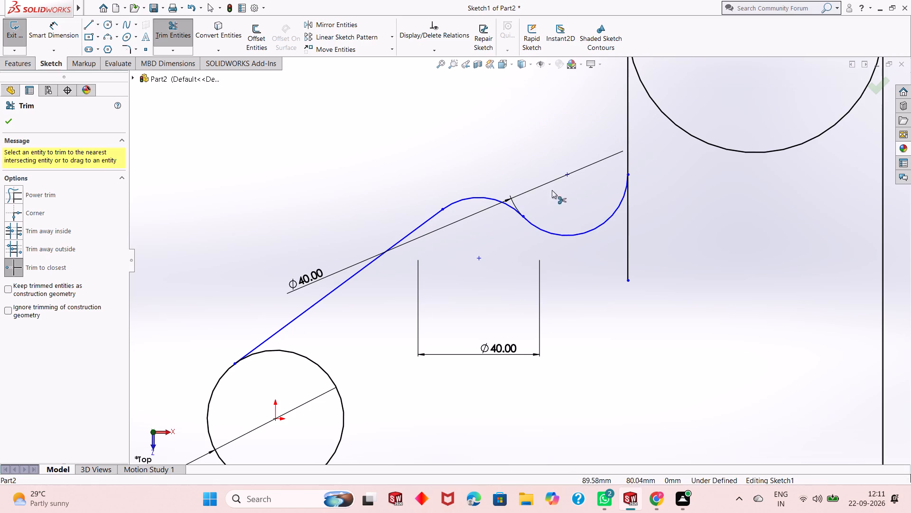
{"action": "key", "text": "Escape"}
{"action": "scroll", "coordinate": [573, 257], "scroll_direction": "up", "scroll_amount": 2}
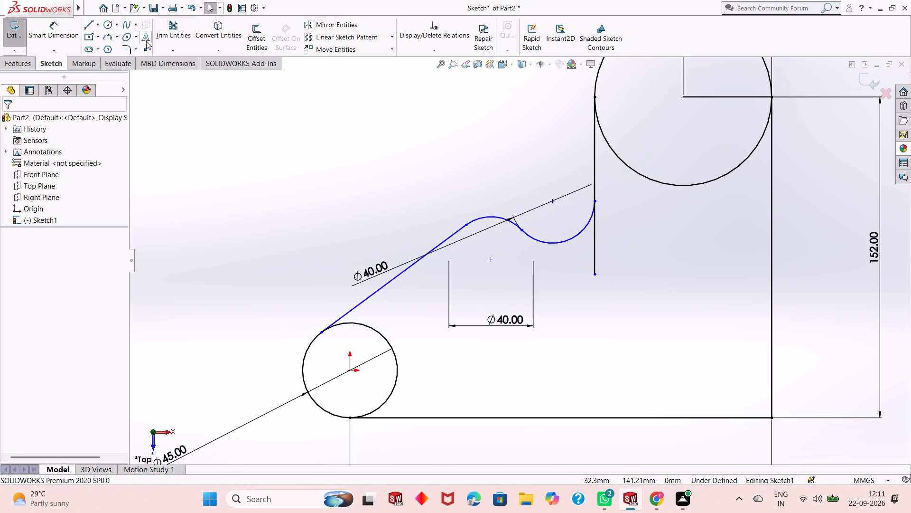
{"action": "left_click", "coordinate": [180, 36]}
{"action": "left_click", "coordinate": [593, 241]}
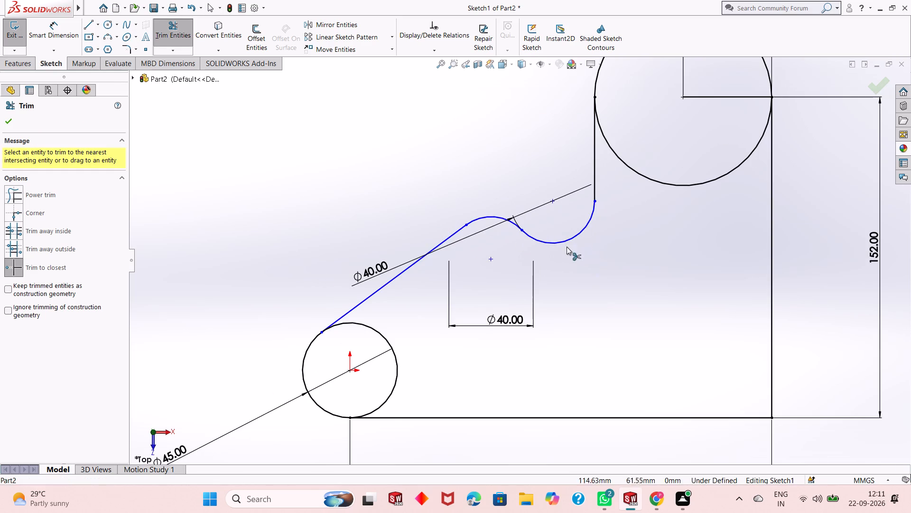
{"action": "scroll", "coordinate": [444, 272], "scroll_direction": "up", "scroll_amount": 3}
{"action": "key", "text": "Escape"}
{"action": "key", "text": "Escape"}
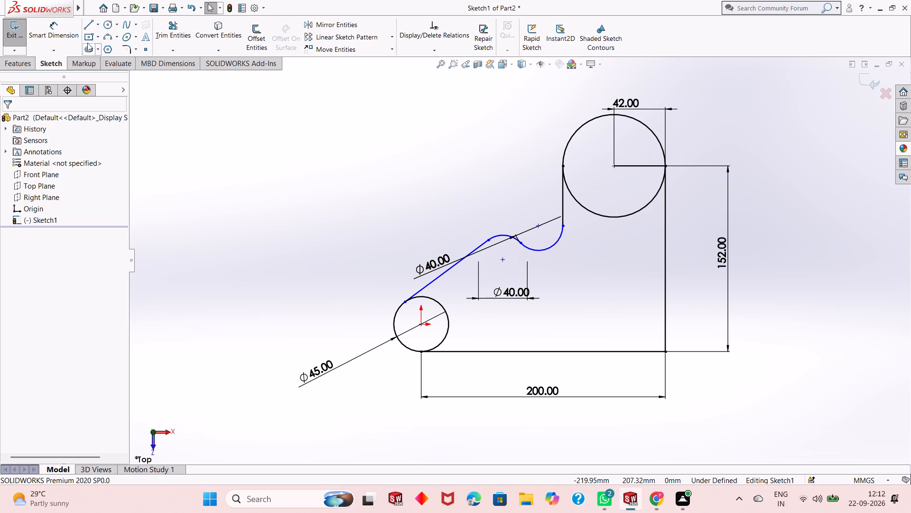
Trim the inner arc of the 45 mm circle and the lower half of the large circle to leave the outer profile.
{"action": "left_click", "coordinate": [175, 35]}
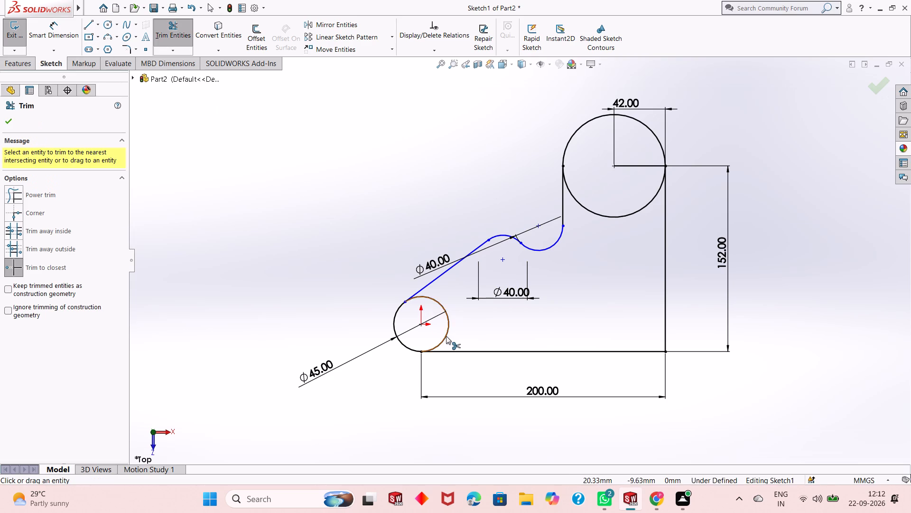
{"action": "left_click", "coordinate": [446, 336]}
{"action": "scroll", "coordinate": [478, 333], "scroll_direction": "up", "scroll_amount": 2}
{"action": "scroll", "coordinate": [631, 271], "scroll_direction": "down", "scroll_amount": 2}
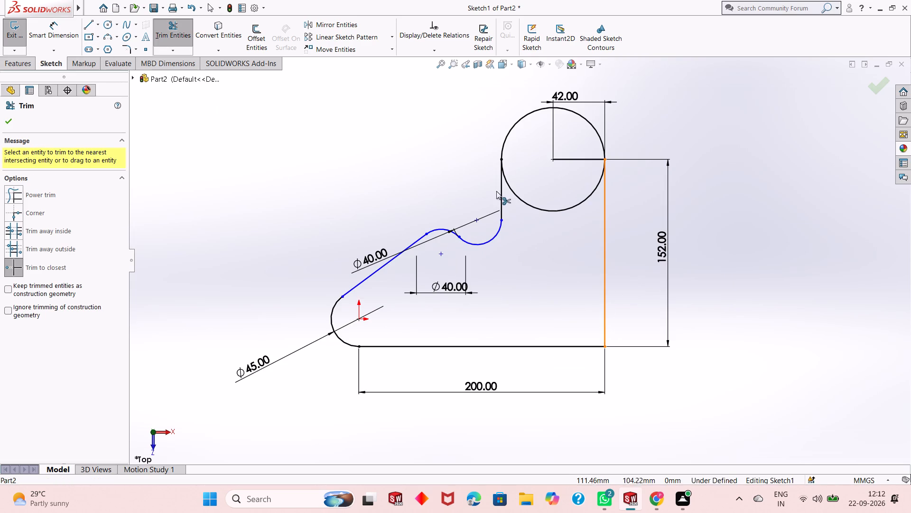
{"action": "left_click", "coordinate": [541, 210]}
{"action": "right_click", "coordinate": [379, 145]}
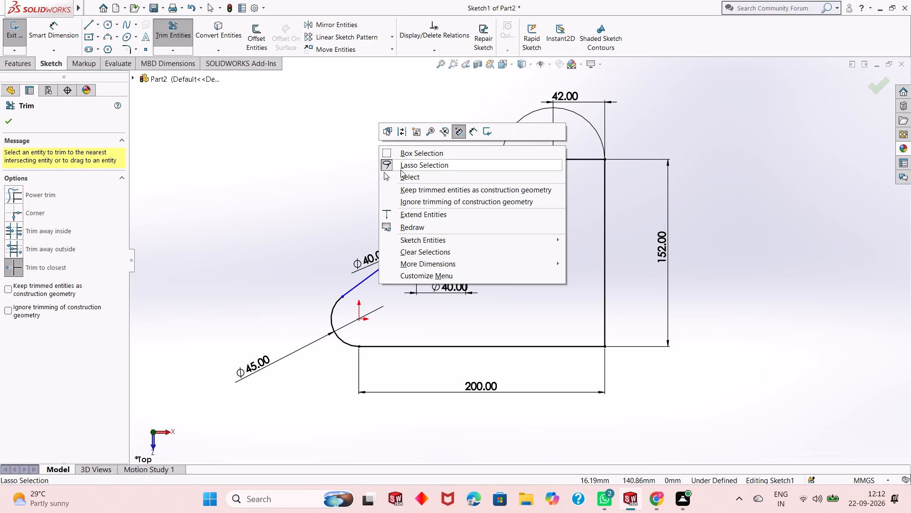
{"action": "left_click", "coordinate": [402, 174]}
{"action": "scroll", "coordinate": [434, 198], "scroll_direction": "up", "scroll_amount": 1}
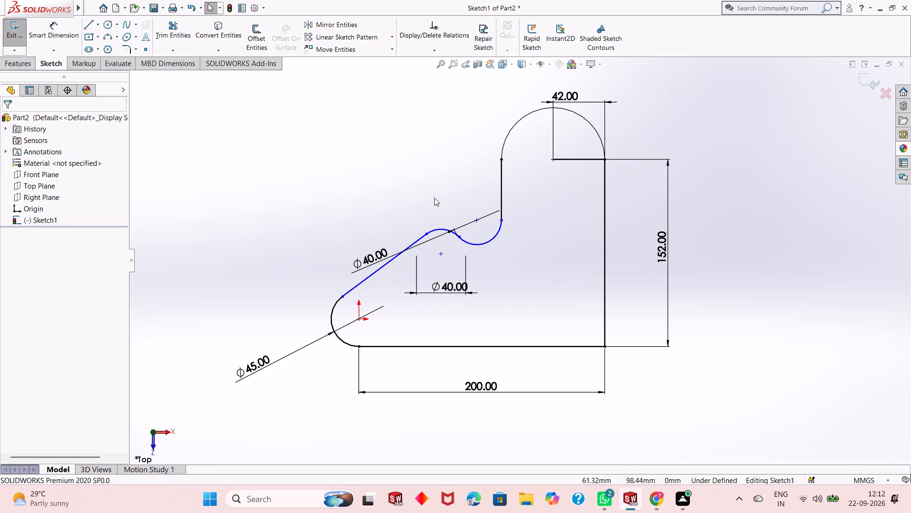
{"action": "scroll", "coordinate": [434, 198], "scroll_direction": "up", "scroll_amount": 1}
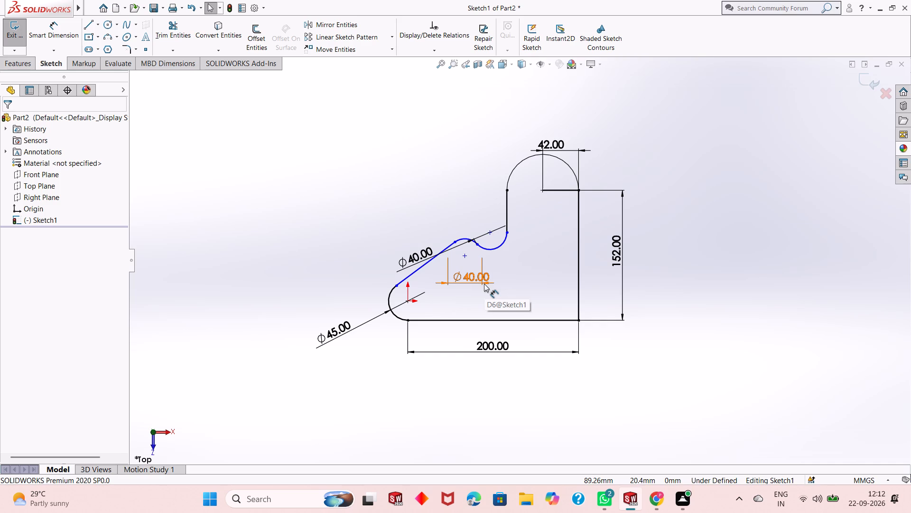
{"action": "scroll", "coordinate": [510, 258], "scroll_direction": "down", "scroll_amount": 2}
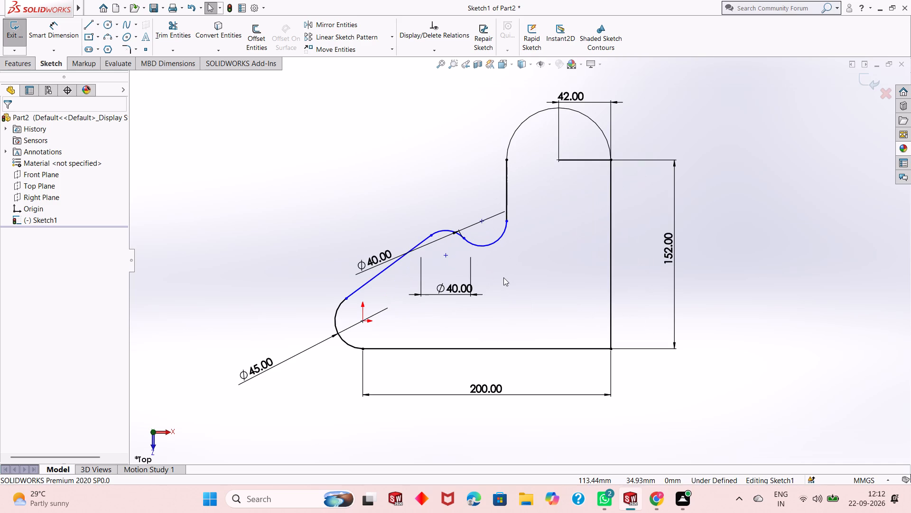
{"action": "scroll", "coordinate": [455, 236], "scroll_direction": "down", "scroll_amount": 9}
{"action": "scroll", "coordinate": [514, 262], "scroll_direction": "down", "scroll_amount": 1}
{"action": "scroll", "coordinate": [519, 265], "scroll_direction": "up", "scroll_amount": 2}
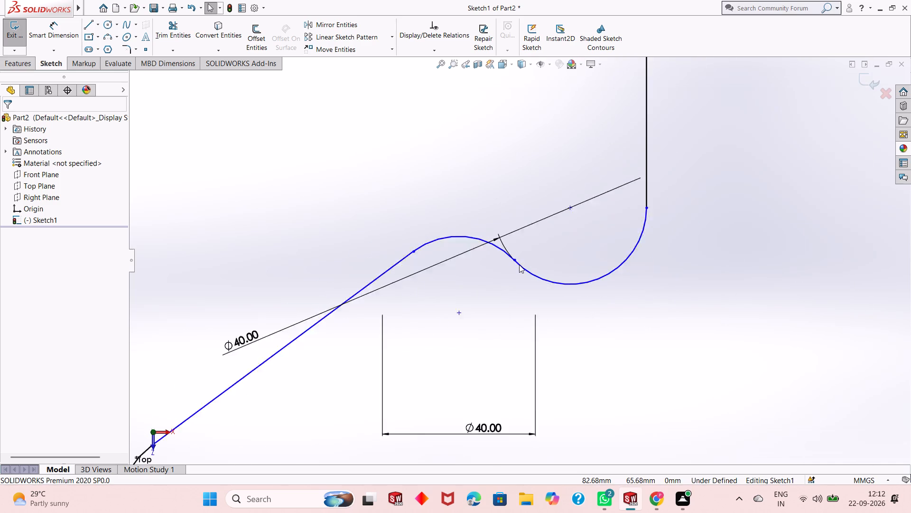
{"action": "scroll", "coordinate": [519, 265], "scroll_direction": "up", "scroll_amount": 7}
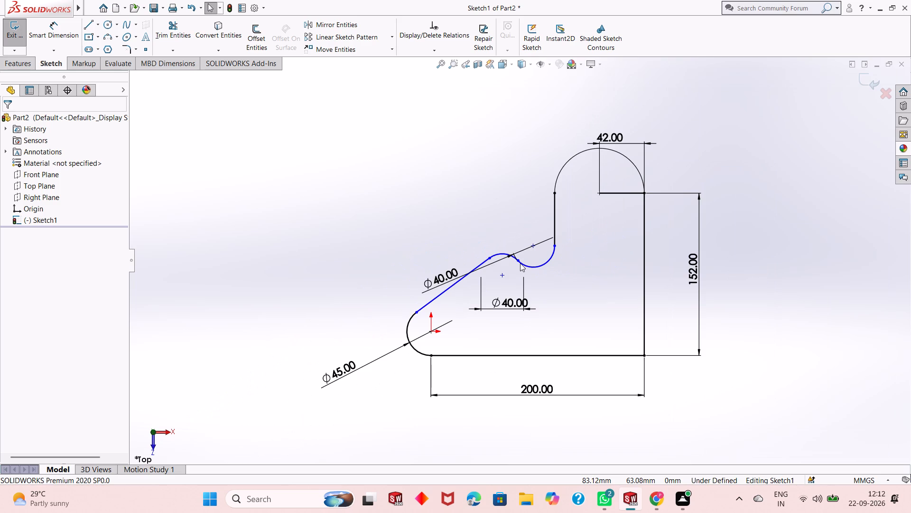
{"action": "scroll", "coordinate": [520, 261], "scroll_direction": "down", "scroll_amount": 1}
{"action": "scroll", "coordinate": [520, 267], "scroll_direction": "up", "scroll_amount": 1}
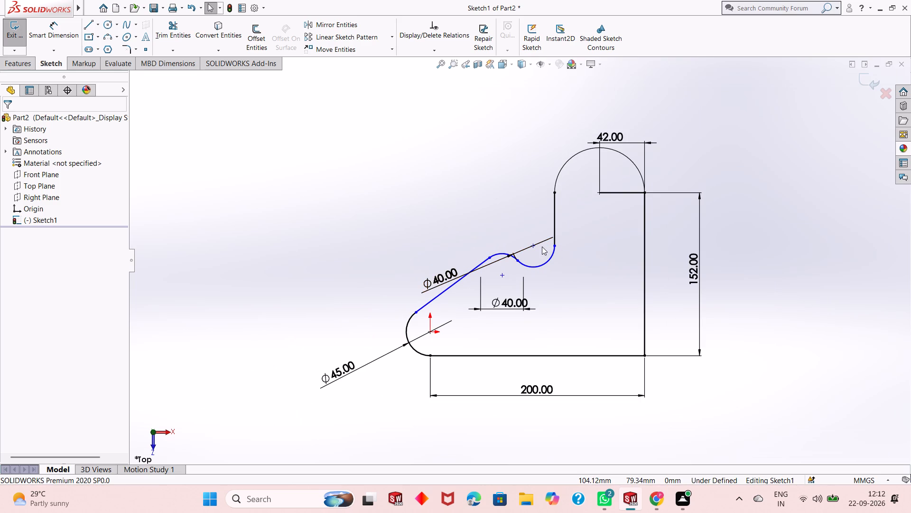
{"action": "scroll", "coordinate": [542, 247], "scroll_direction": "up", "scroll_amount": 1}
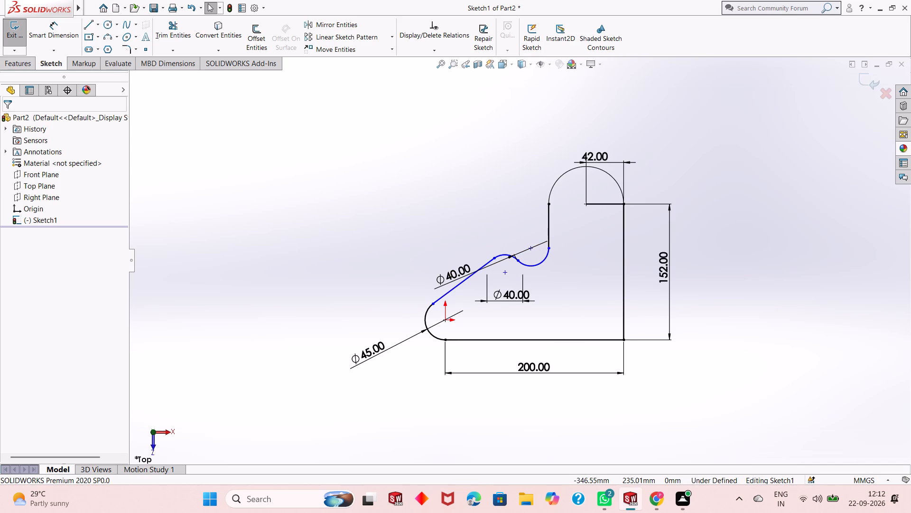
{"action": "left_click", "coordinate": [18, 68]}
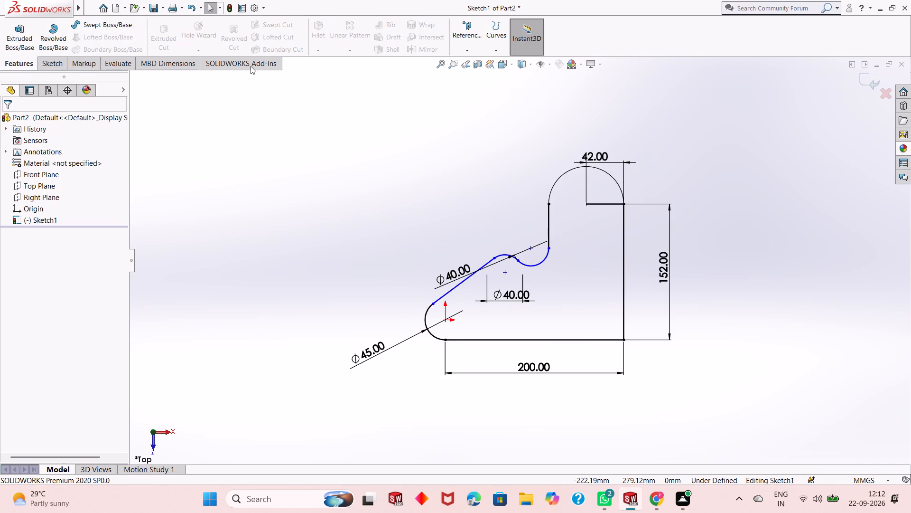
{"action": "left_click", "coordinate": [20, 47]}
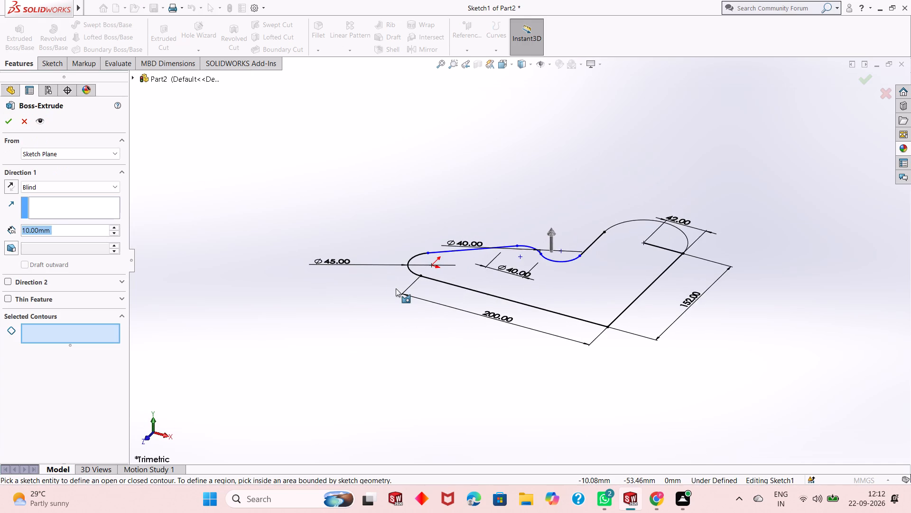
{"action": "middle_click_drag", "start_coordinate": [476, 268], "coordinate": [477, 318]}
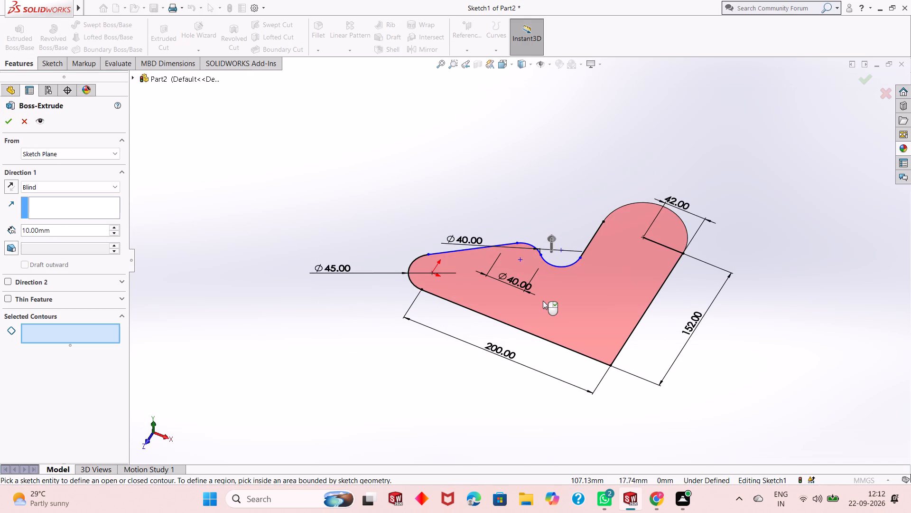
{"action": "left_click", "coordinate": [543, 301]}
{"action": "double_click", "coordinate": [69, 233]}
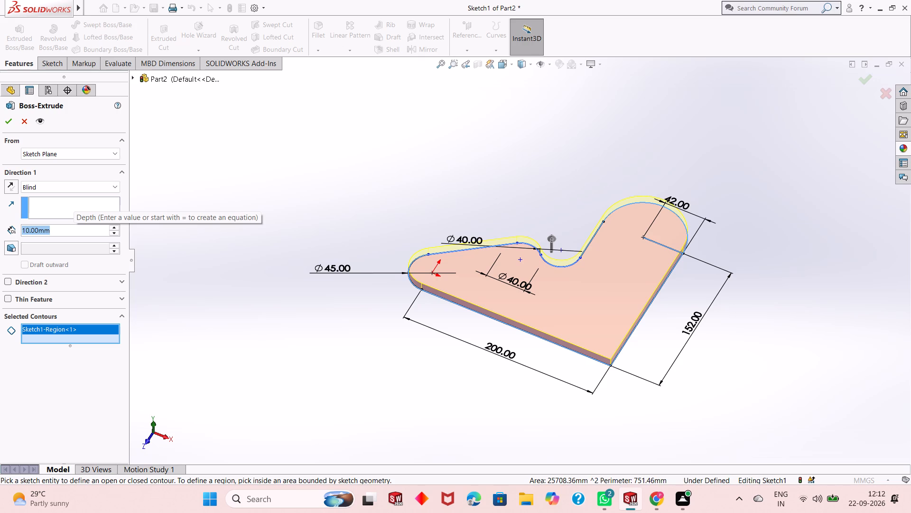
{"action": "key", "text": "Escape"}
Delete the short horizontal line running from the large arc's center to its end on the long vertical line.
{"action": "key", "text": "ctrl+8"}
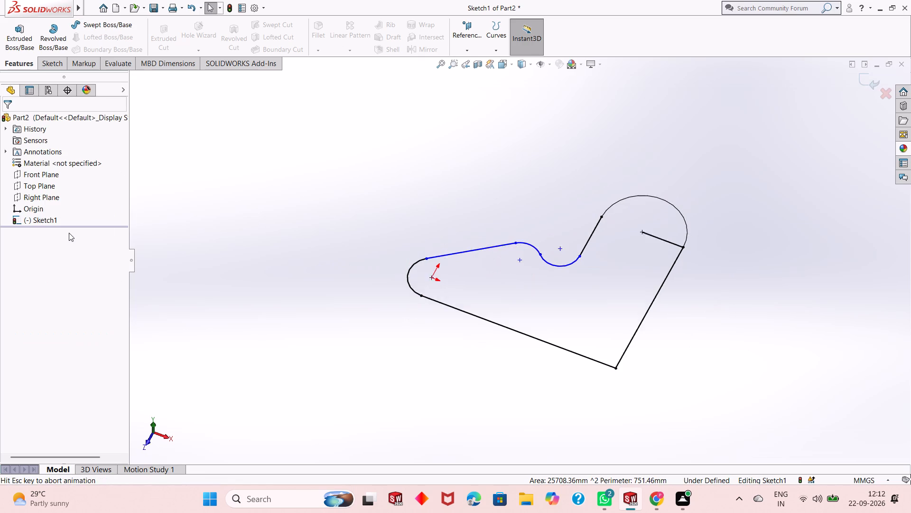
{"action": "key", "text": "Escape"}
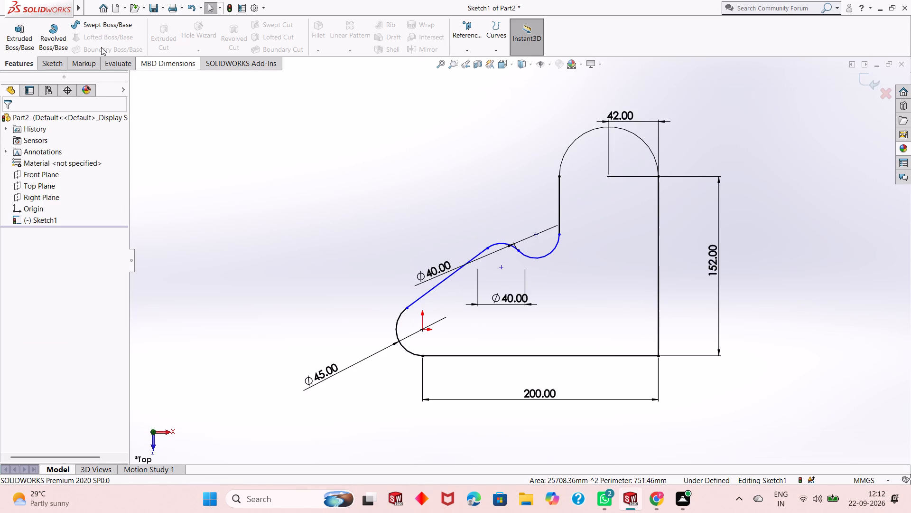
{"action": "left_click", "coordinate": [625, 176]}
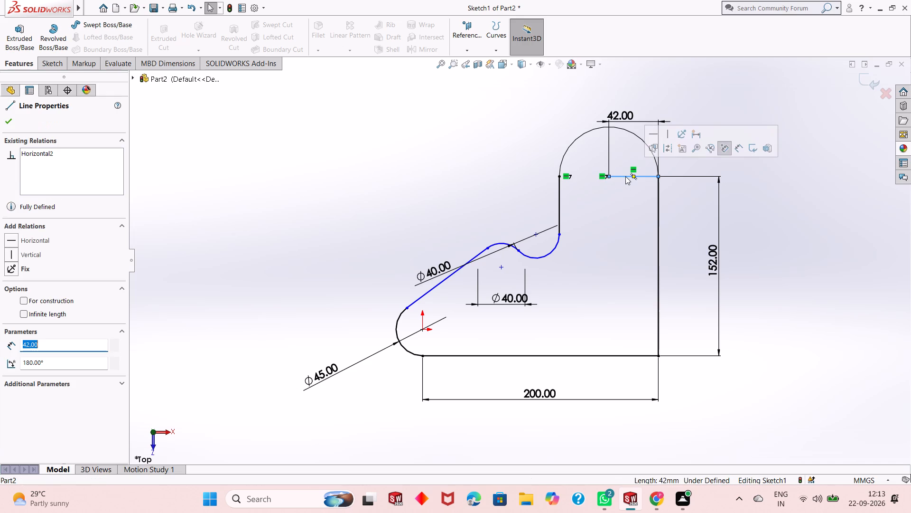
{"action": "key", "text": "Delete"}
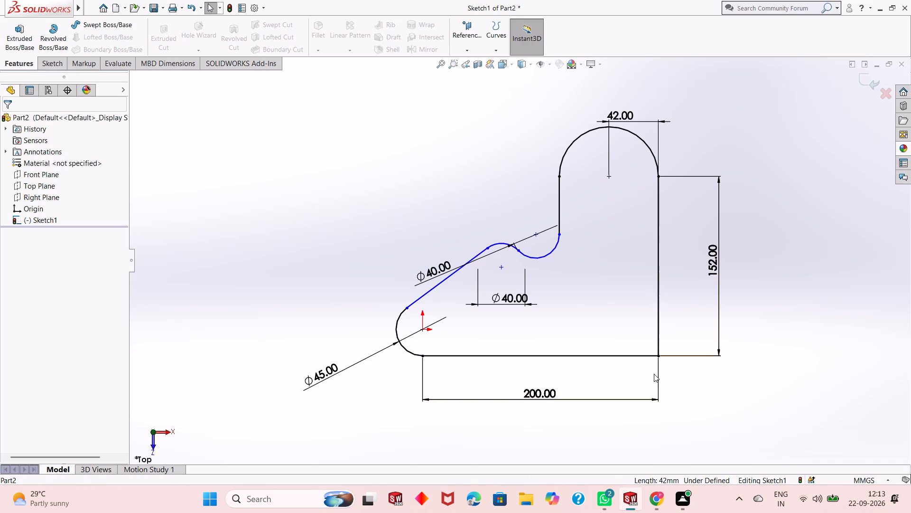
Add a 20 mm sketch fillet at the corner between the 200 mm bottom line and the 152 mm vertical line.
{"action": "scroll", "coordinate": [648, 364], "scroll_direction": "down", "scroll_amount": 2}
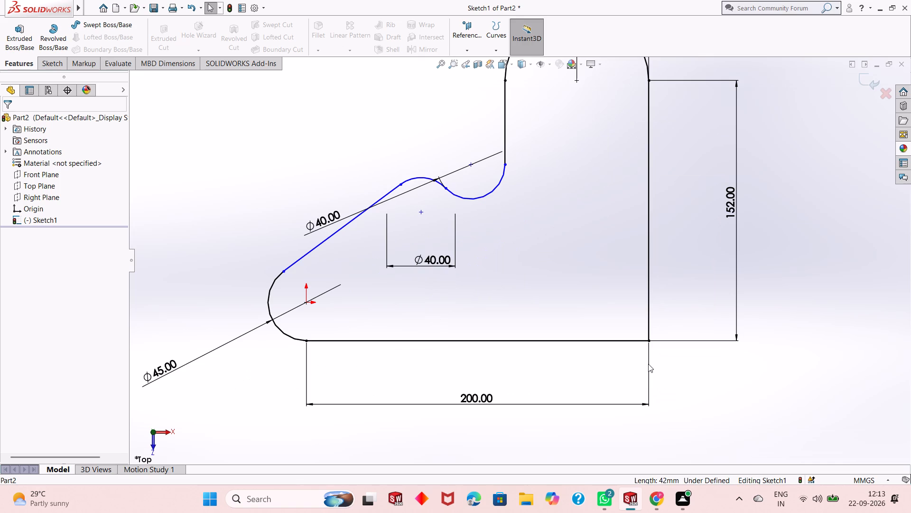
{"action": "left_click", "coordinate": [47, 67]}
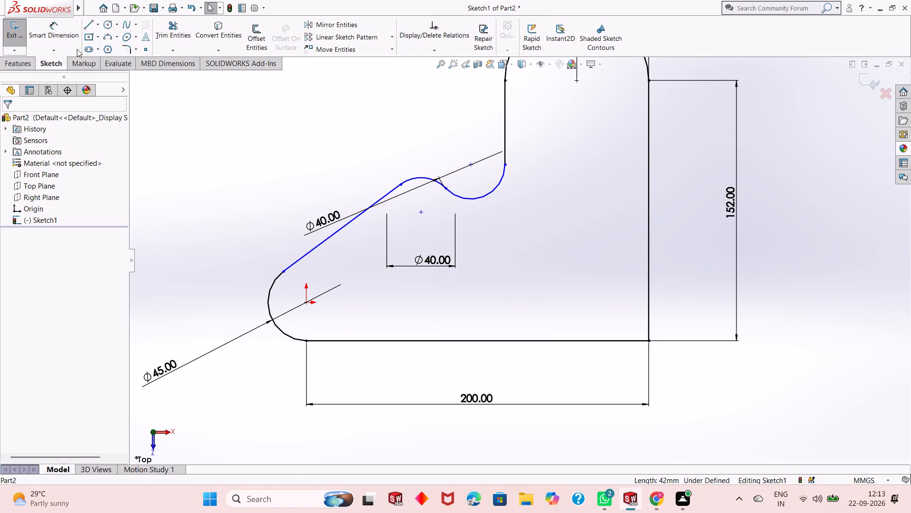
{"action": "left_click", "coordinate": [130, 50]}
{"action": "type", "text": "20"}
{"action": "key", "text": "Return"}
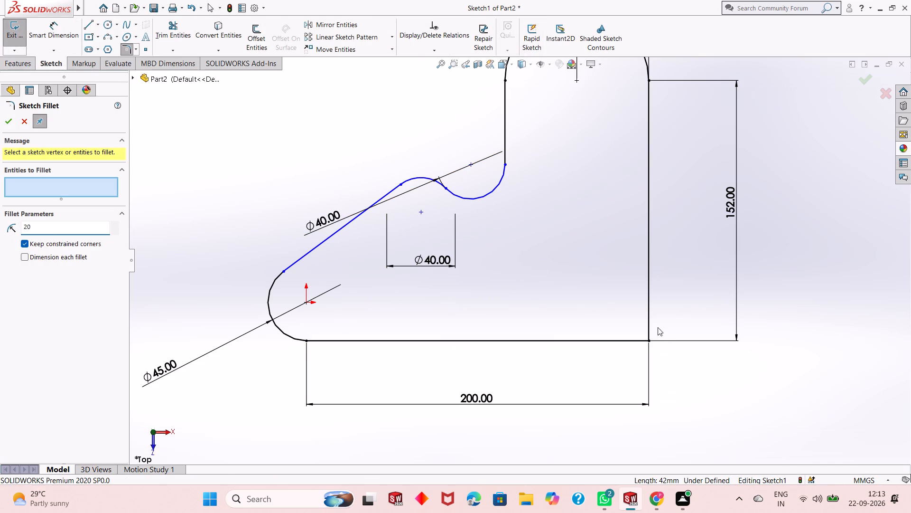
{"action": "left_click", "coordinate": [651, 320]}
{"action": "left_click", "coordinate": [637, 341]}
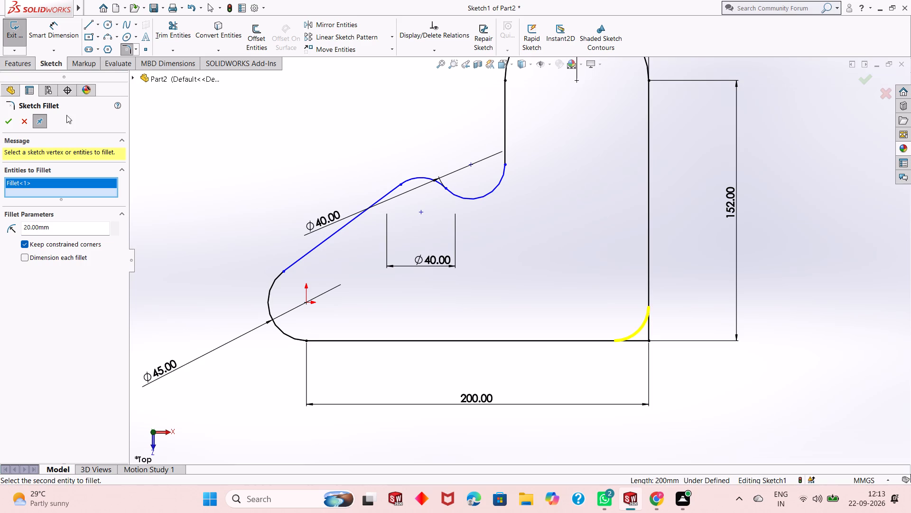
{"action": "left_click", "coordinate": [11, 119]}
{"action": "left_click", "coordinate": [11, 119]}
{"action": "left_click", "coordinate": [11, 119]}
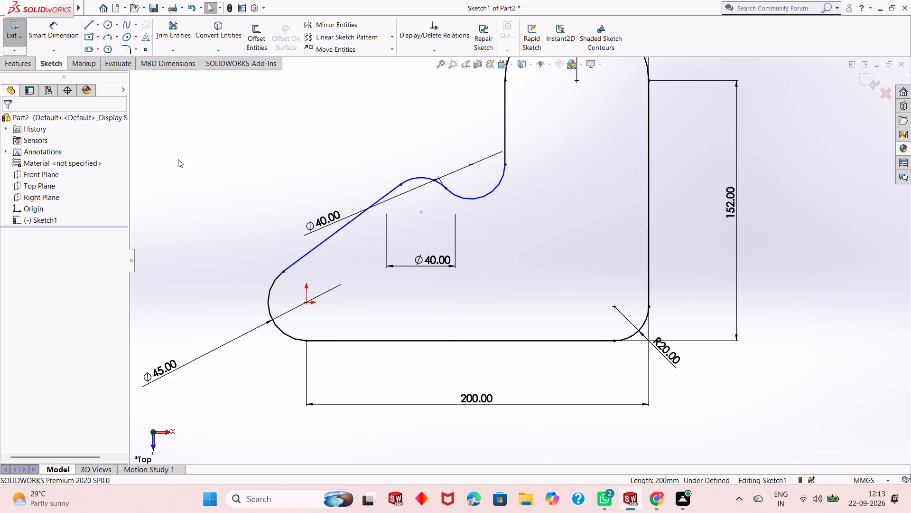
{"action": "key", "text": "Escape"}
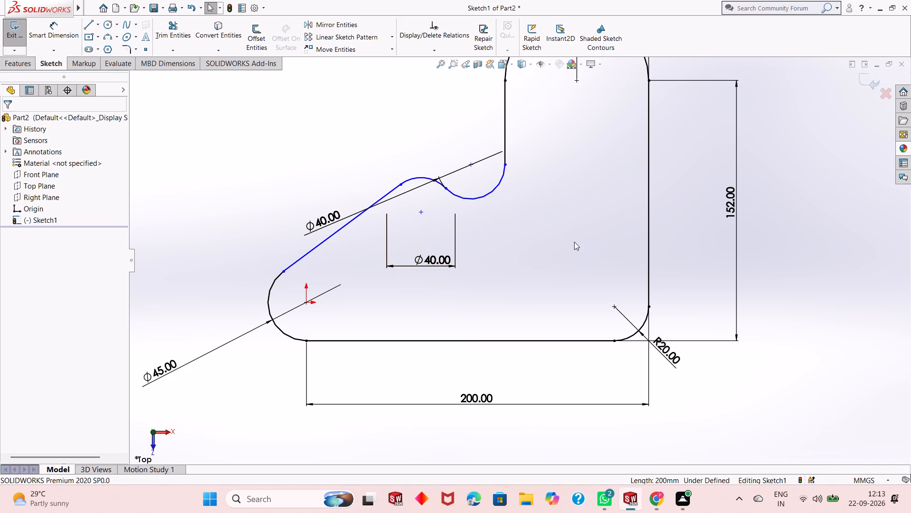
Extrude the closed profile as a blind boss to a depth of 18 mm.
{"action": "scroll", "coordinate": [575, 243], "scroll_direction": "down", "scroll_amount": 3}
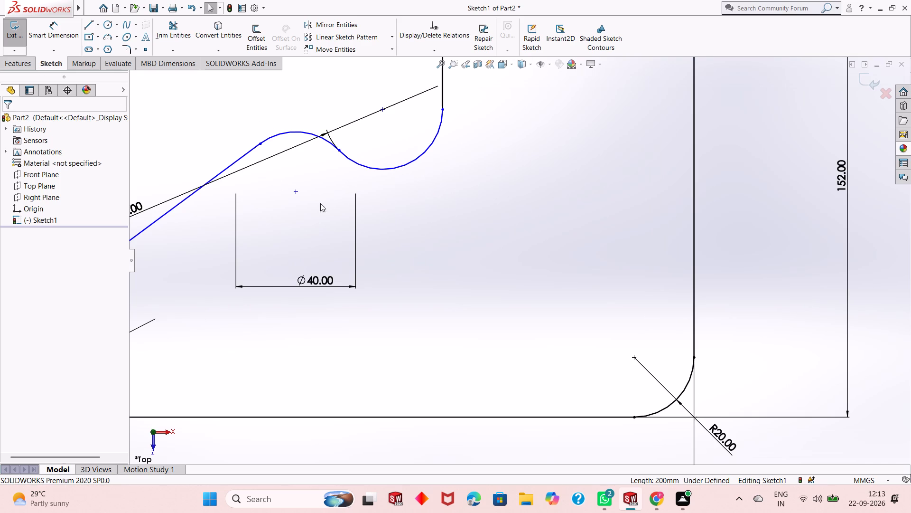
{"action": "scroll", "coordinate": [415, 226], "scroll_direction": "up", "scroll_amount": 5}
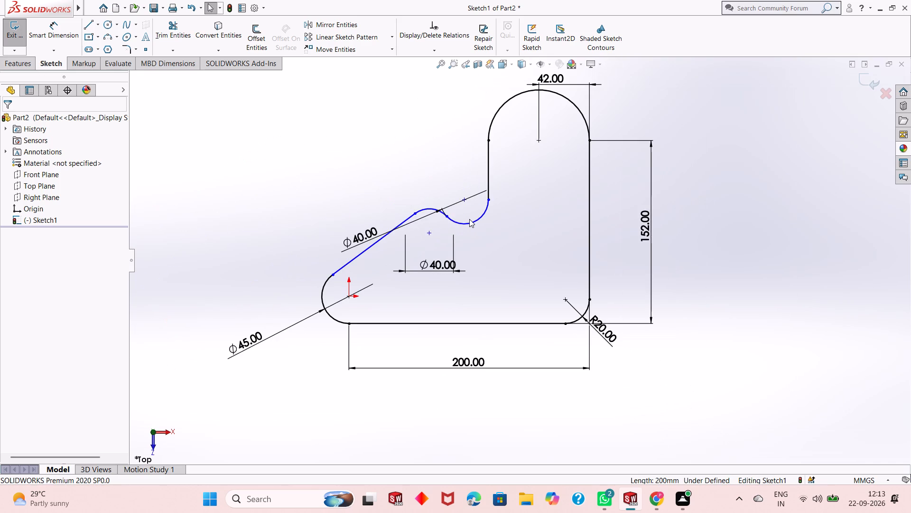
{"action": "scroll", "coordinate": [485, 218], "scroll_direction": "up", "scroll_amount": 1}
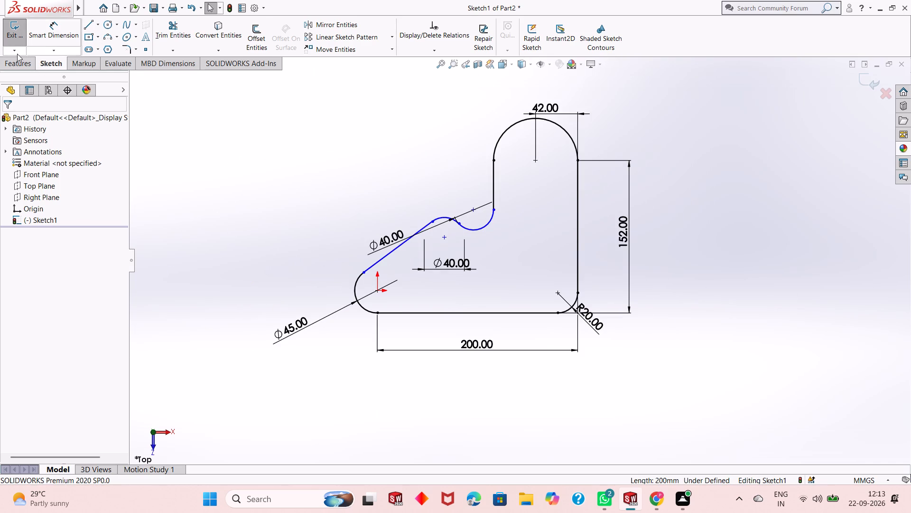
{"action": "left_click", "coordinate": [8, 66]}
{"action": "left_click", "coordinate": [29, 41]}
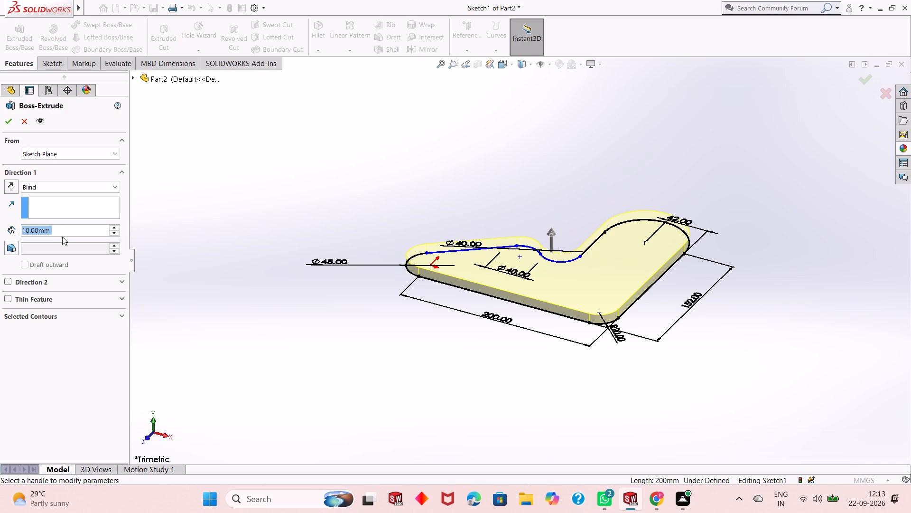
{"action": "type", "text": "18"}
{"action": "key", "text": "Return"}
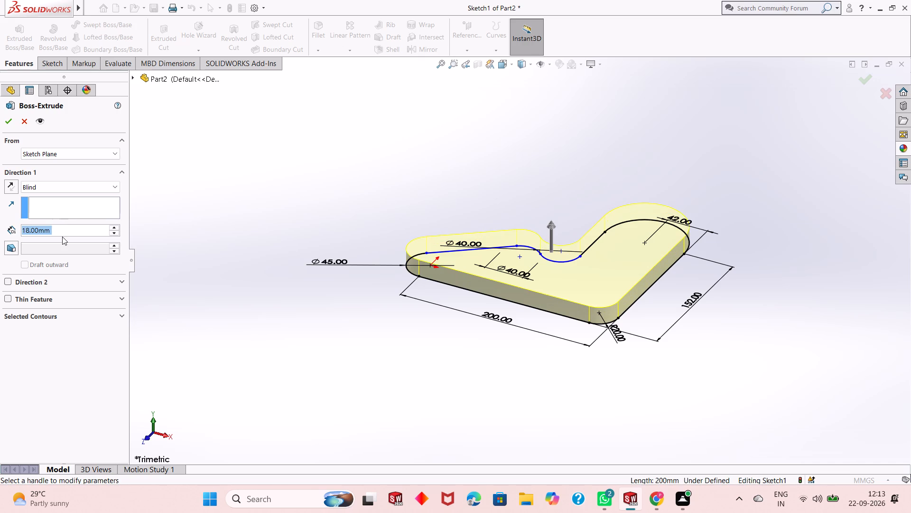
{"action": "left_click", "coordinate": [7, 121]}
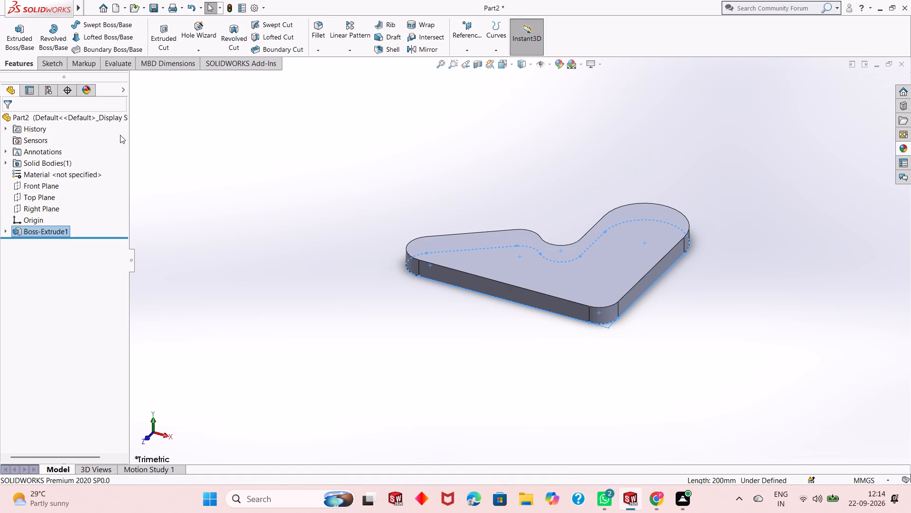
{"action": "key", "text": "Escape"}
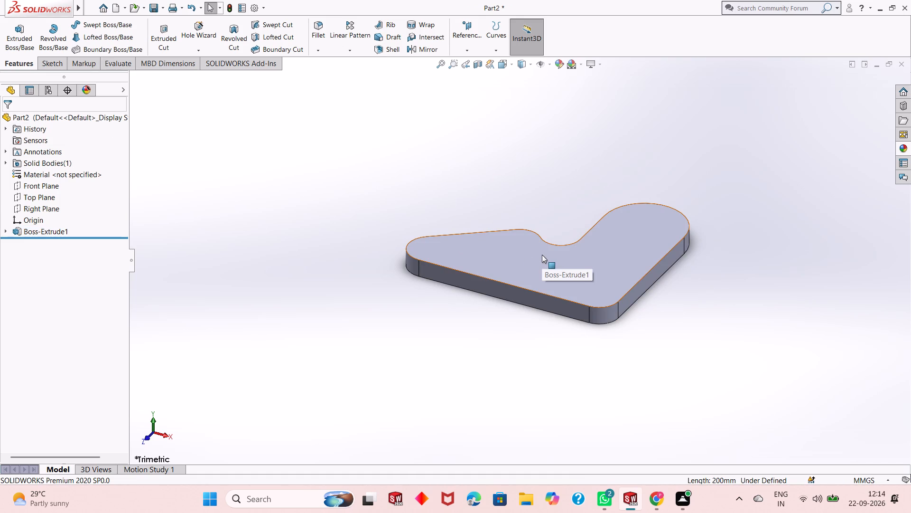
Examine the extruded plate's top, underside and edges from several angles.
{"action": "left_click", "coordinate": [462, 186]}
{"action": "left_click", "coordinate": [440, 185]}
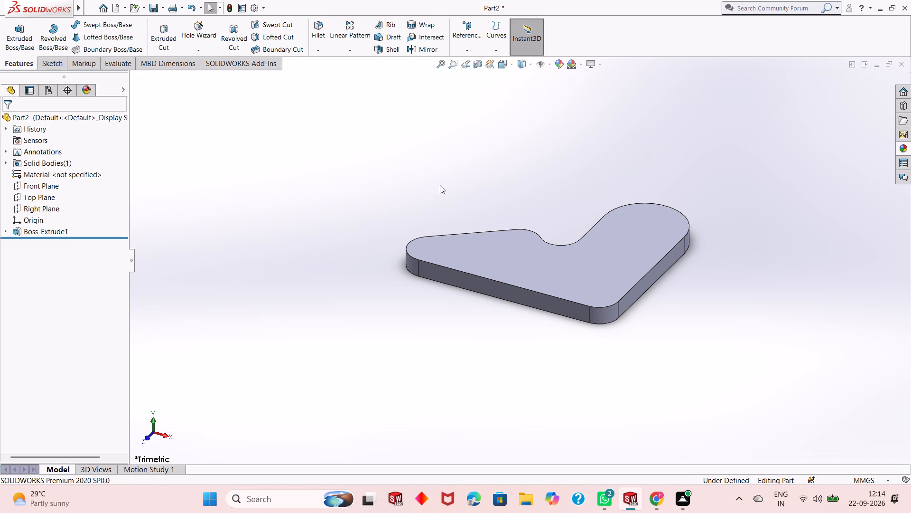
{"action": "right_click", "coordinate": [441, 185]}
{"action": "left_click", "coordinate": [474, 231]}
{"action": "left_click_drag", "start_coordinate": [517, 236], "coordinate": [536, 263]}
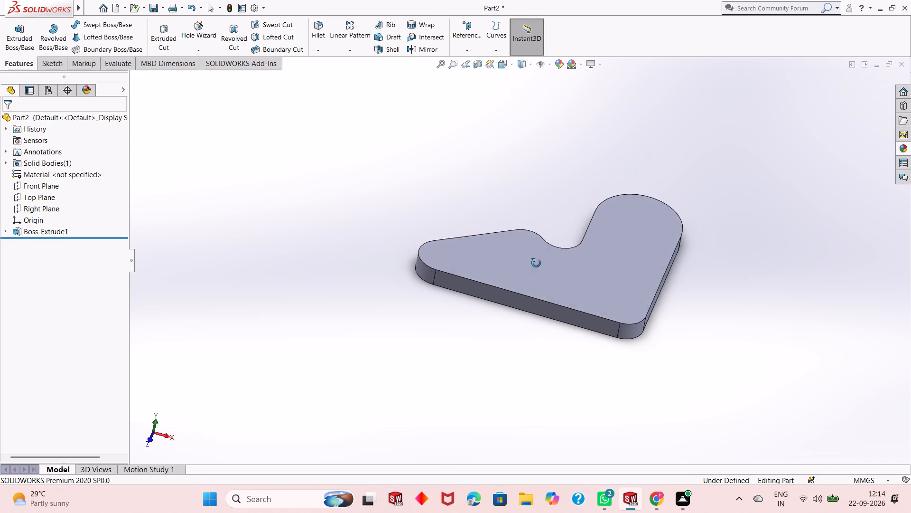
{"action": "left_click_drag", "start_coordinate": [536, 263], "coordinate": [407, 210]}
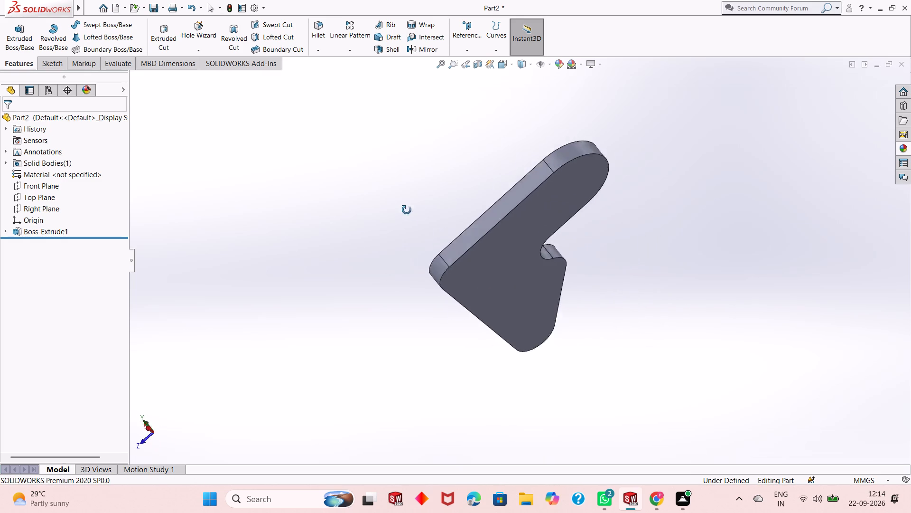
{"action": "left_click_drag", "start_coordinate": [407, 210], "coordinate": [563, 234]}
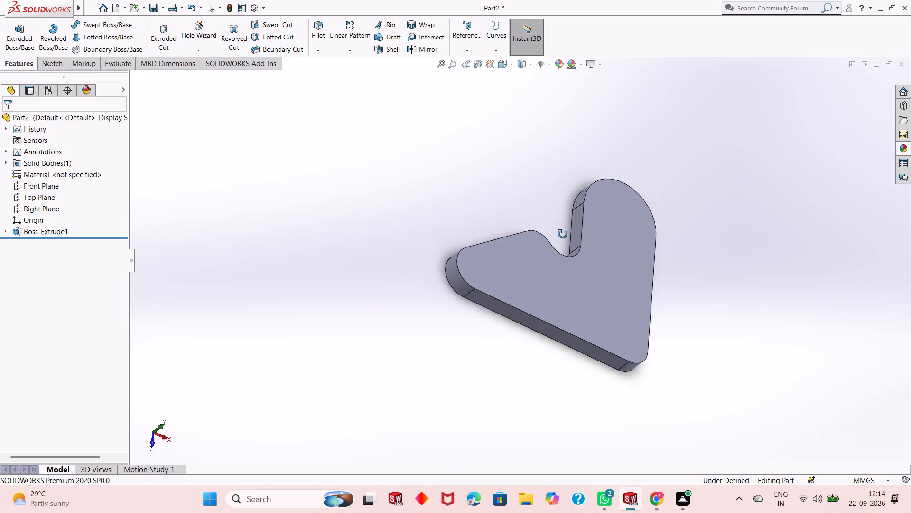
{"action": "left_click_drag", "start_coordinate": [563, 234], "coordinate": [567, 292]}
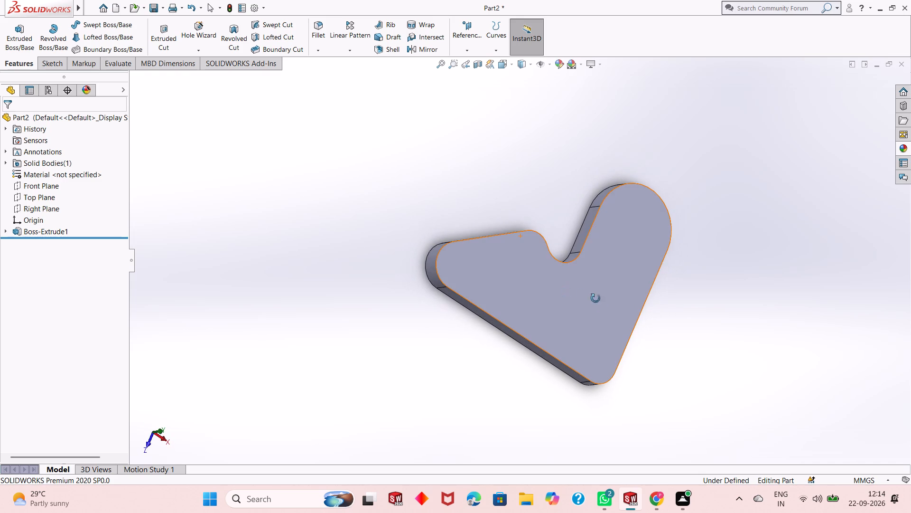
{"action": "left_click_drag", "start_coordinate": [605, 311], "coordinate": [643, 107]}
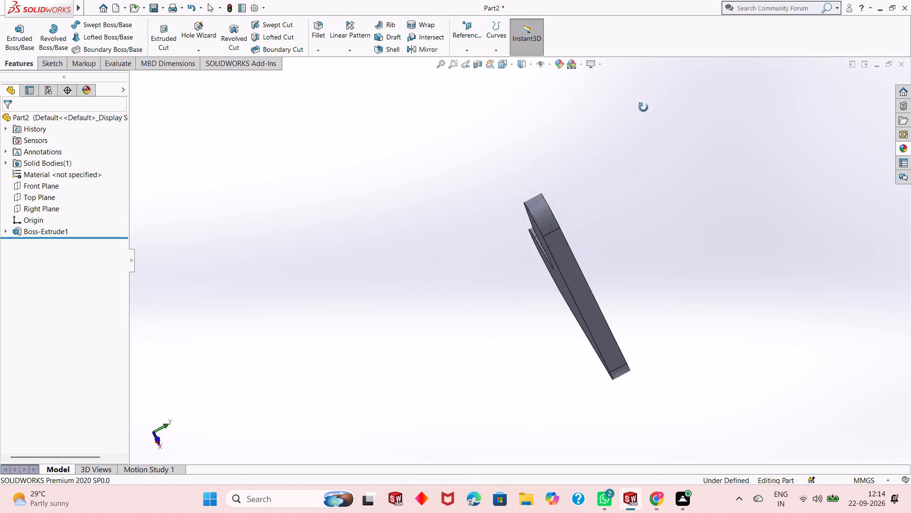
{"action": "left_click_drag", "start_coordinate": [643, 107], "coordinate": [538, 193]}
{"action": "left_click_drag", "start_coordinate": [560, 240], "coordinate": [563, 152]}
{"action": "left_click_drag", "start_coordinate": [577, 195], "coordinate": [576, 156]}
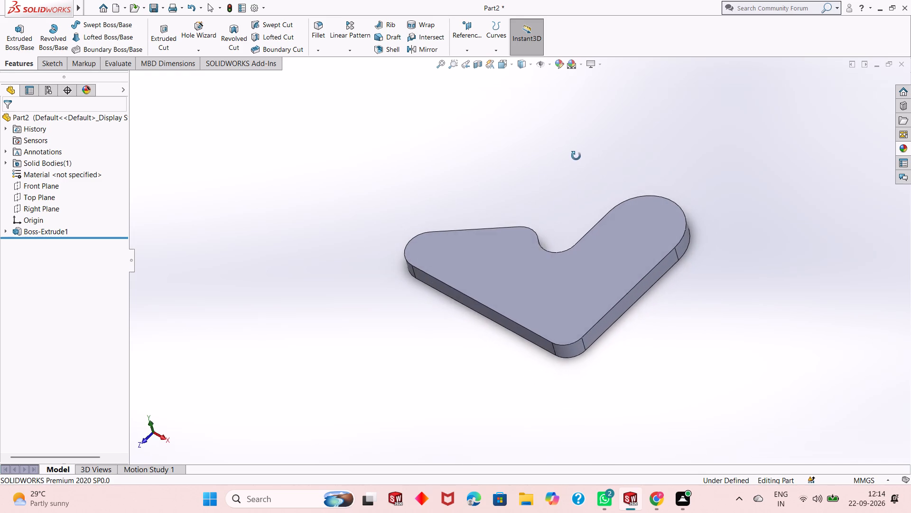
{"action": "left_click_drag", "start_coordinate": [576, 156], "coordinate": [611, 170]}
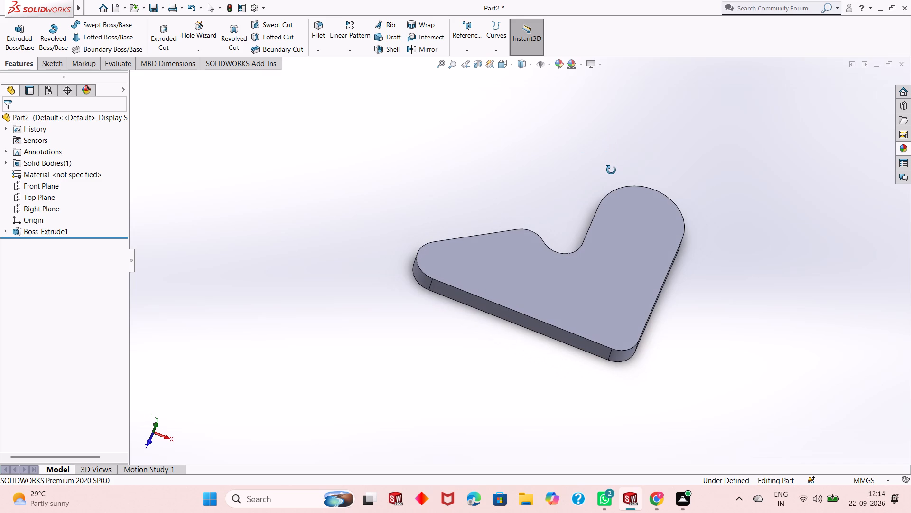
Examine the plate's top face and side edges from several angles.
{"action": "key", "text": "Escape"}
{"action": "scroll", "coordinate": [610, 267], "scroll_direction": "up", "scroll_amount": 2}
{"action": "scroll", "coordinate": [605, 258], "scroll_direction": "down", "scroll_amount": 2}
{"action": "scroll", "coordinate": [529, 265], "scroll_direction": "down", "scroll_amount": 1}
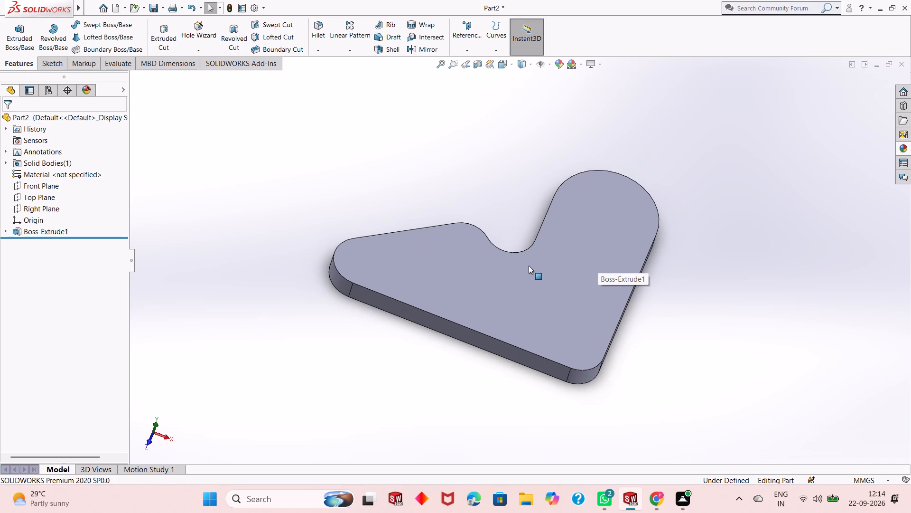
{"action": "middle_click_drag", "start_coordinate": [529, 266], "coordinate": [525, 296]}
{"action": "middle_click_drag", "start_coordinate": [528, 280], "coordinate": [527, 296]}
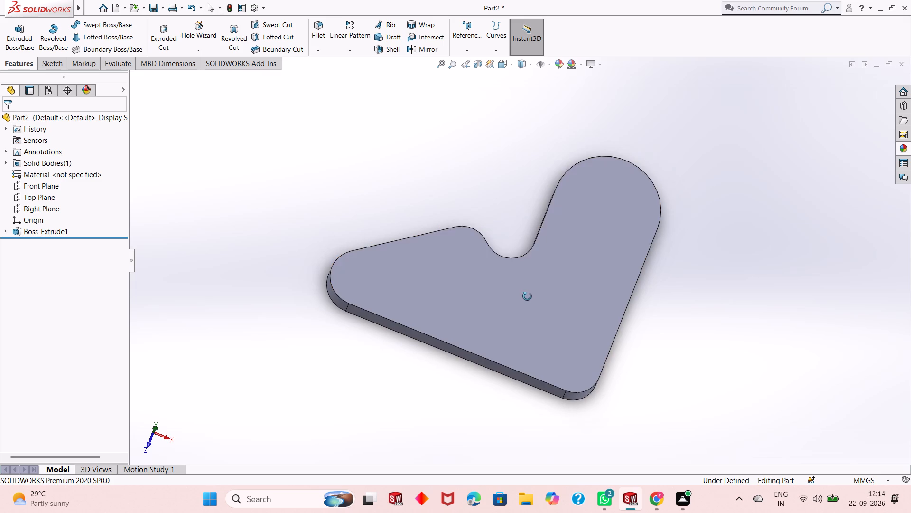
{"action": "middle_click_drag", "start_coordinate": [527, 296], "coordinate": [525, 302]}
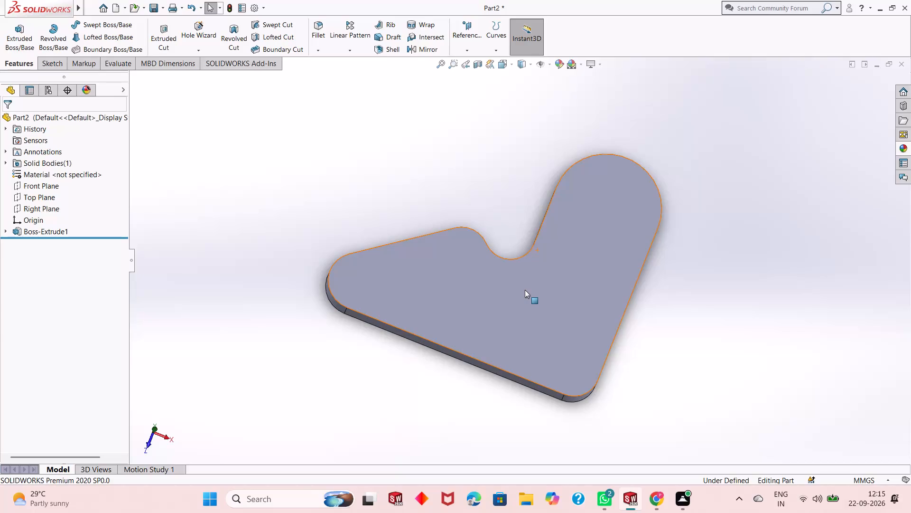
{"action": "middle_click_drag", "start_coordinate": [550, 290], "coordinate": [530, 314]}
{"action": "scroll", "coordinate": [534, 304], "scroll_direction": "down", "scroll_amount": 2}
{"action": "scroll", "coordinate": [534, 304], "scroll_direction": "up", "scroll_amount": 2}
{"action": "middle_click_drag", "start_coordinate": [535, 298], "coordinate": [607, 264]}
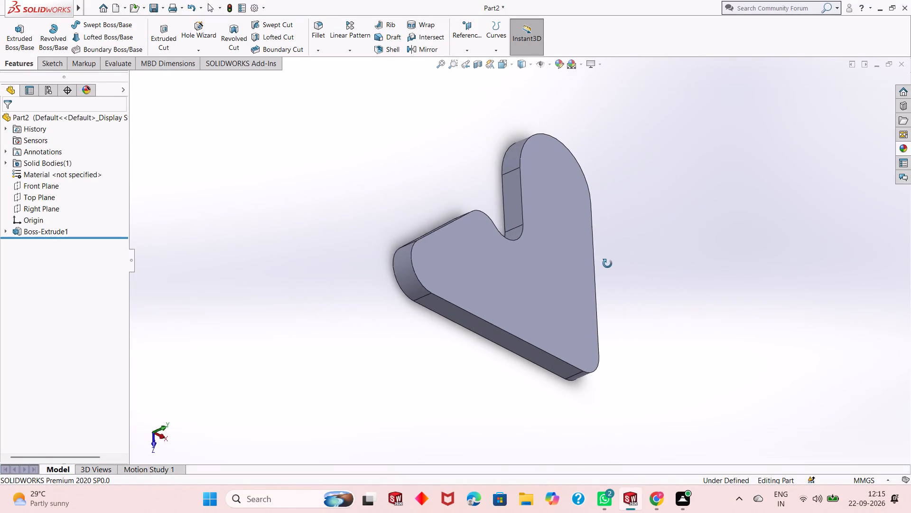
{"action": "middle_click_drag", "start_coordinate": [607, 264], "coordinate": [570, 276]}
Start a new sketch on the plate's large top face and view it face-on.
{"action": "left_click", "coordinate": [569, 276]}
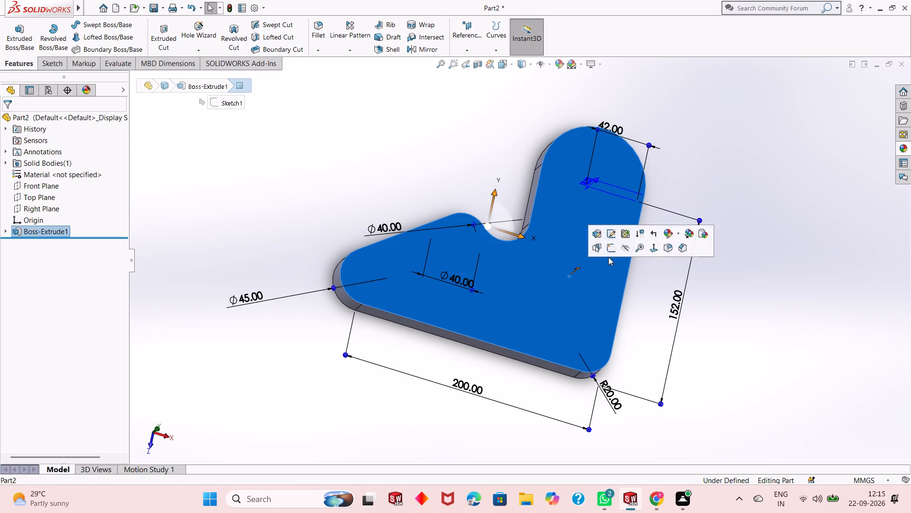
{"action": "left_click", "coordinate": [608, 249]}
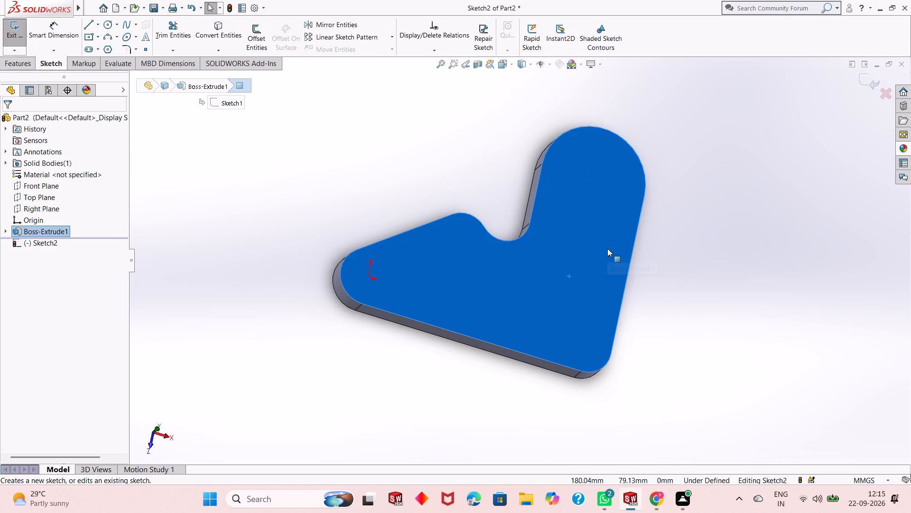
{"action": "key", "text": "ctrl+8"}
{"action": "key", "text": "Escape"}
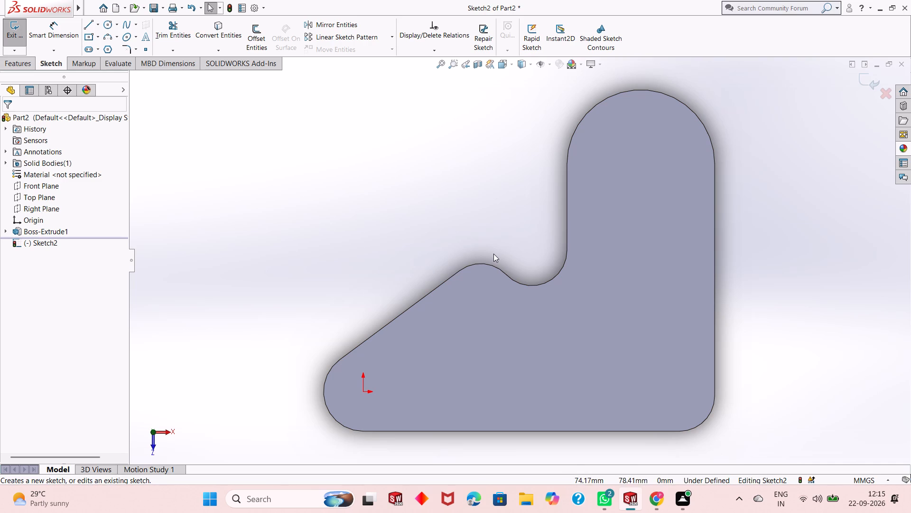
{"action": "scroll", "coordinate": [594, 279], "scroll_direction": "up", "scroll_amount": 1}
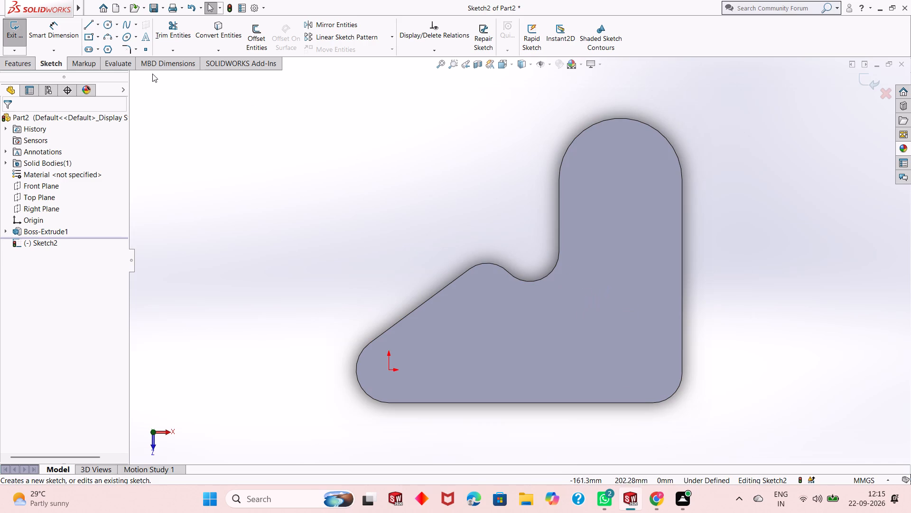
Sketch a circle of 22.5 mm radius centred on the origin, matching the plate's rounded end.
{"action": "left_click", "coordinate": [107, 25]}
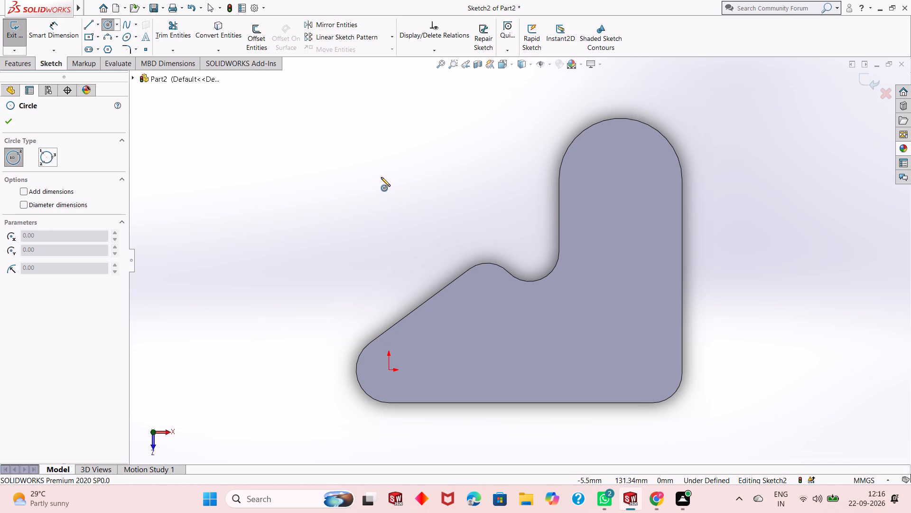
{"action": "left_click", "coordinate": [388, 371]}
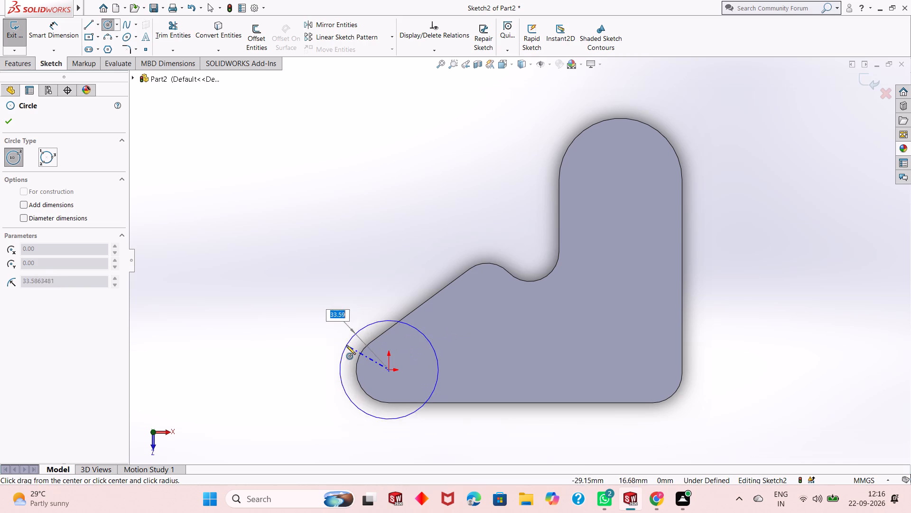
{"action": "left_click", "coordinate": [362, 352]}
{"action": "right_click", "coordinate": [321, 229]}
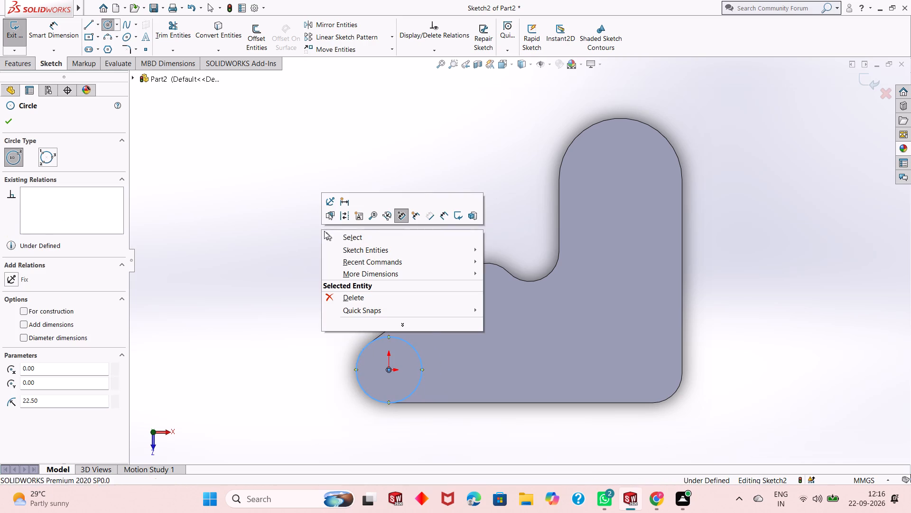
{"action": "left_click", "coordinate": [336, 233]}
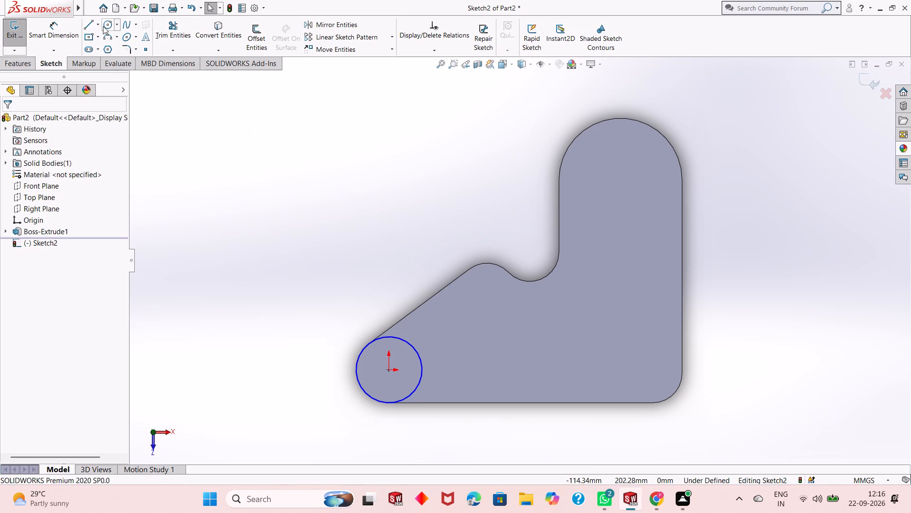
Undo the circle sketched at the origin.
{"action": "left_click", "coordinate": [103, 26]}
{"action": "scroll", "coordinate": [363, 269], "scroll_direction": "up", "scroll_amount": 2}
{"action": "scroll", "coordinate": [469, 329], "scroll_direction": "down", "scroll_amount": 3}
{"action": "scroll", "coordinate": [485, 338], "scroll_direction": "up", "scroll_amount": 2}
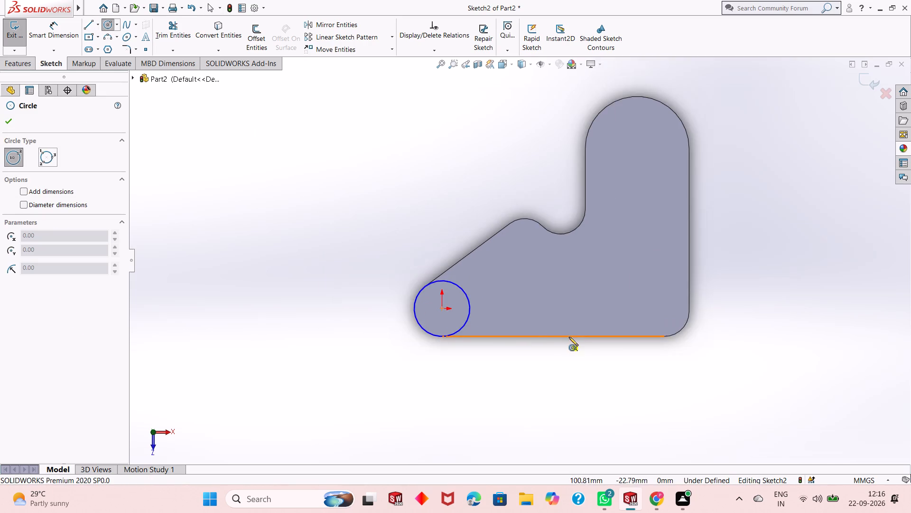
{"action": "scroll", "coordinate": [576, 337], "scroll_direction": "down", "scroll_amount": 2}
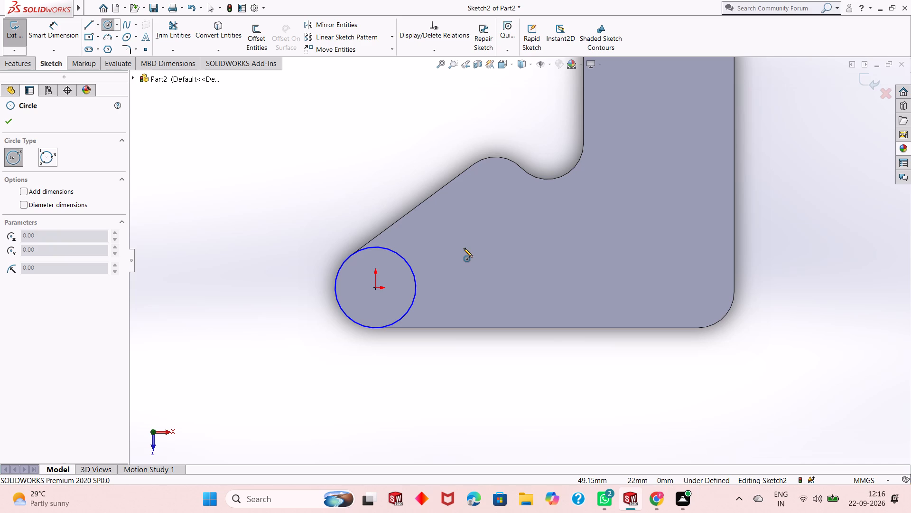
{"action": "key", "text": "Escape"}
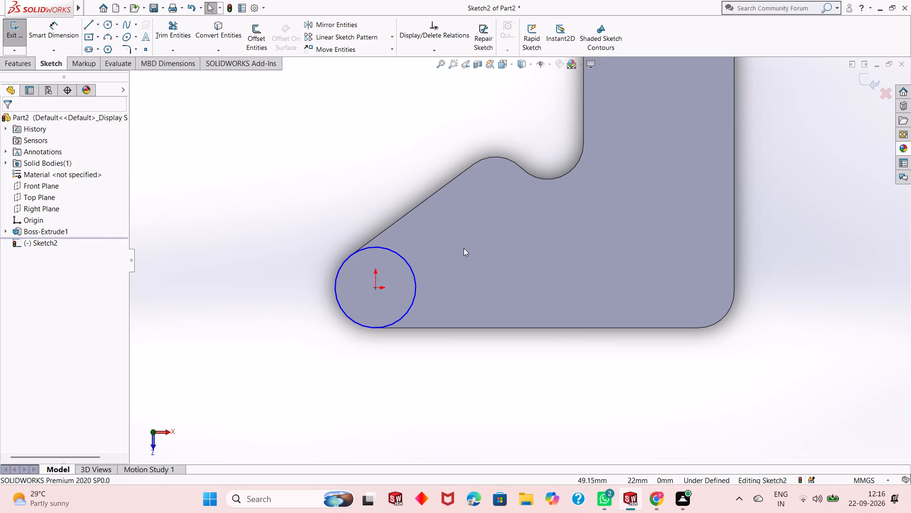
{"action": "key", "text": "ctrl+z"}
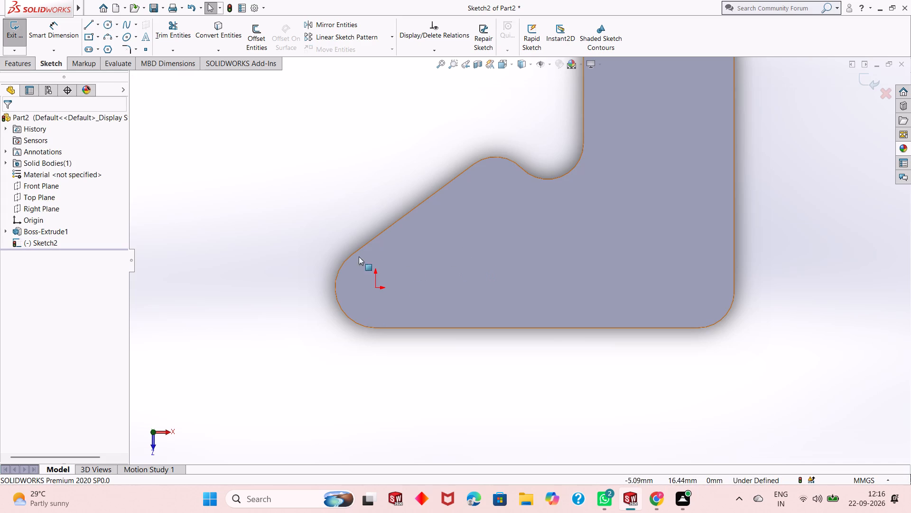
Sketch a circle of 20 mm radius centred on the plate's filleted corner, matching the fillet arc.
{"action": "scroll", "coordinate": [264, 255], "scroll_direction": "up", "scroll_amount": 1}
{"action": "scroll", "coordinate": [705, 291], "scroll_direction": "down", "scroll_amount": 2}
{"action": "scroll", "coordinate": [634, 281], "scroll_direction": "up", "scroll_amount": 2}
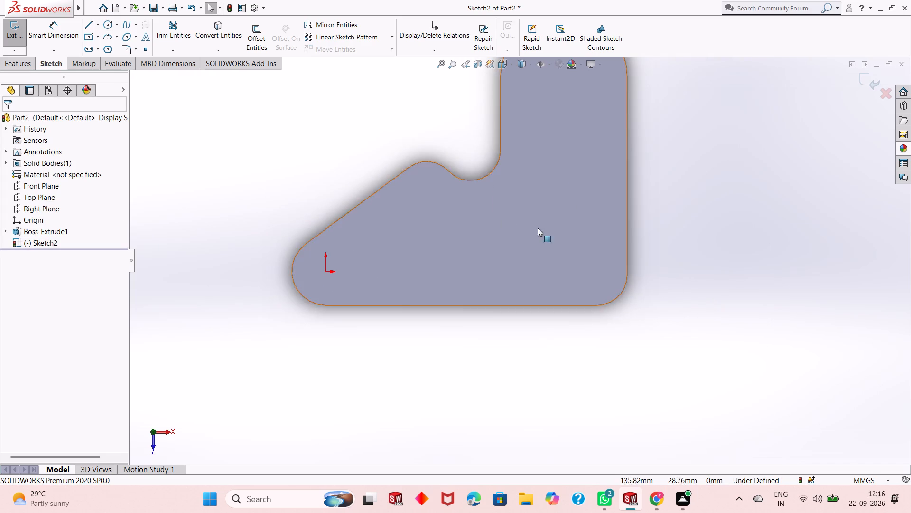
{"action": "scroll", "coordinate": [542, 229], "scroll_direction": "up", "scroll_amount": 2}
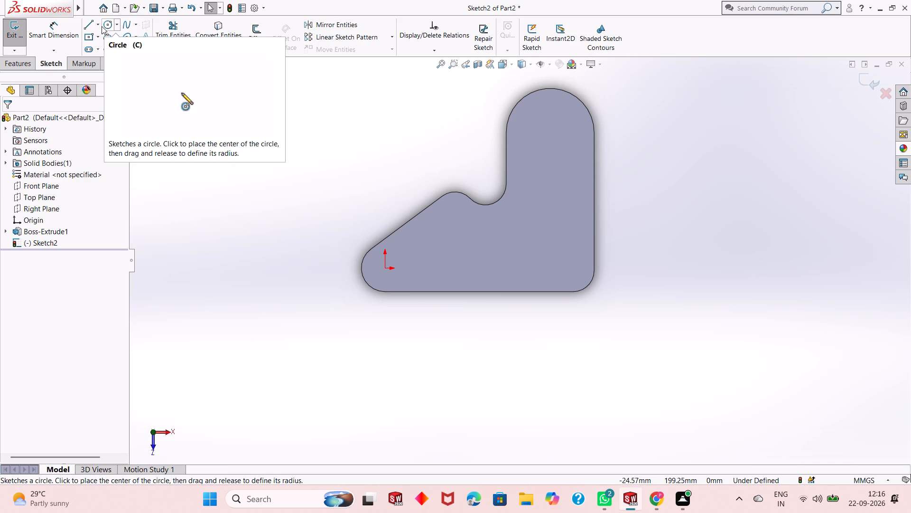
{"action": "left_click", "coordinate": [106, 28]}
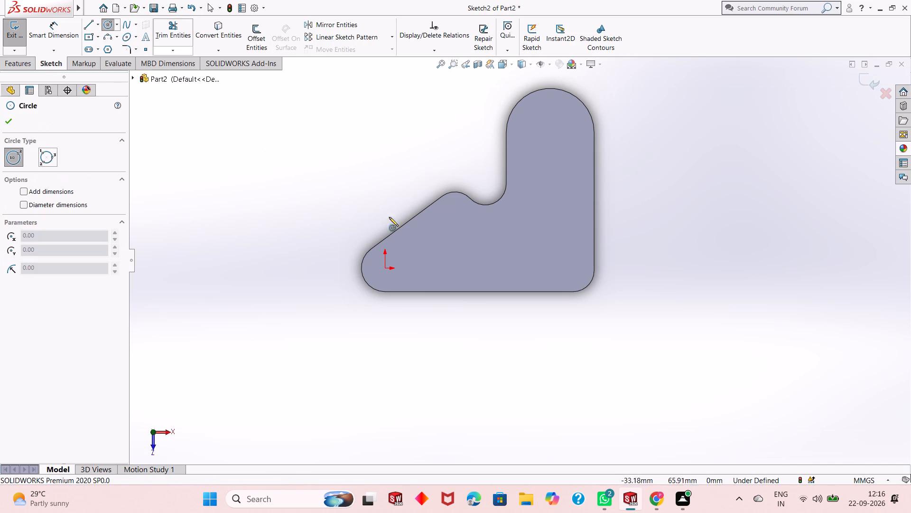
{"action": "left_click", "coordinate": [573, 269]}
{"action": "left_click", "coordinate": [589, 286]}
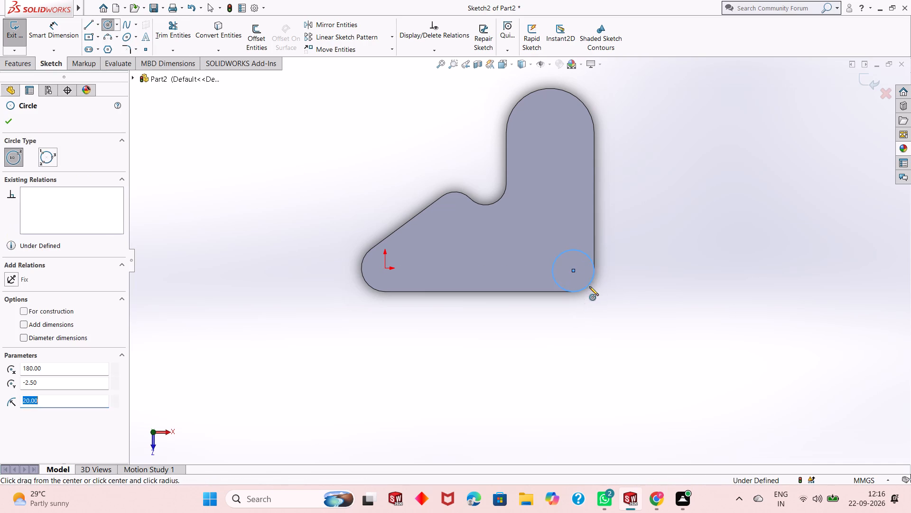
{"action": "right_click", "coordinate": [589, 286]}
{"action": "left_click", "coordinate": [611, 293]}
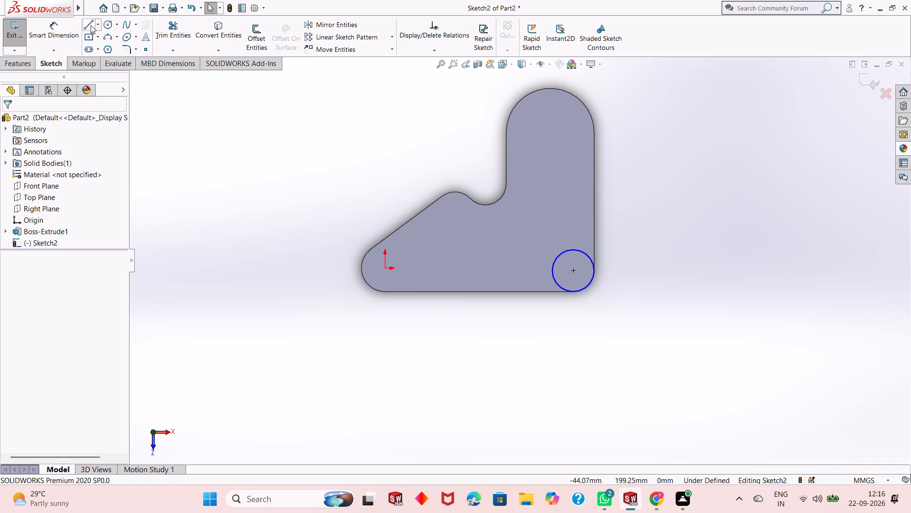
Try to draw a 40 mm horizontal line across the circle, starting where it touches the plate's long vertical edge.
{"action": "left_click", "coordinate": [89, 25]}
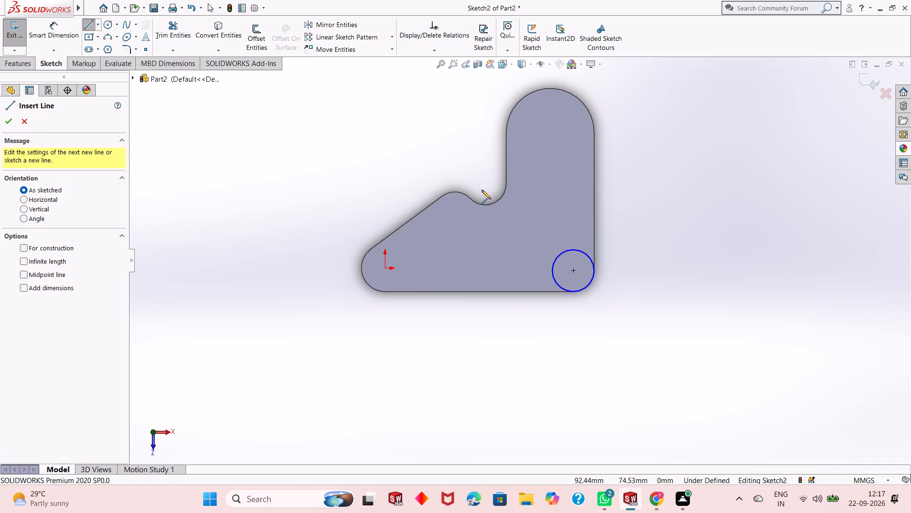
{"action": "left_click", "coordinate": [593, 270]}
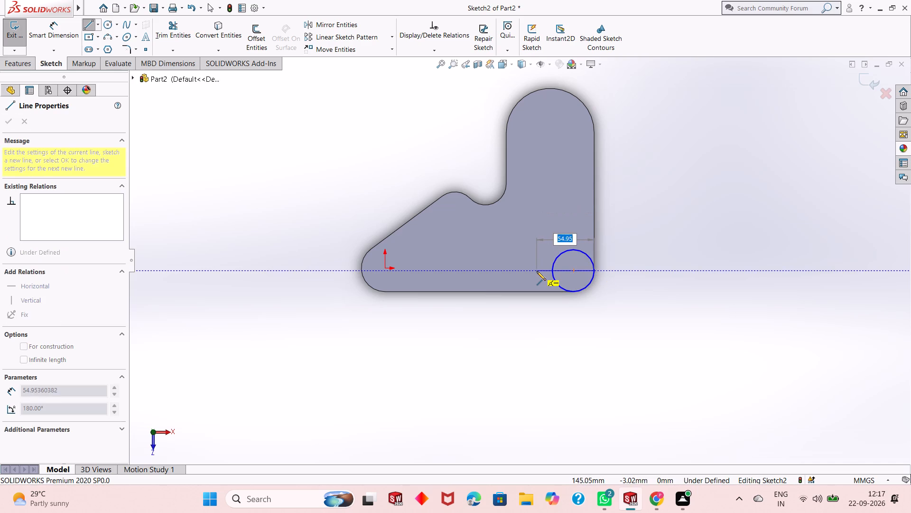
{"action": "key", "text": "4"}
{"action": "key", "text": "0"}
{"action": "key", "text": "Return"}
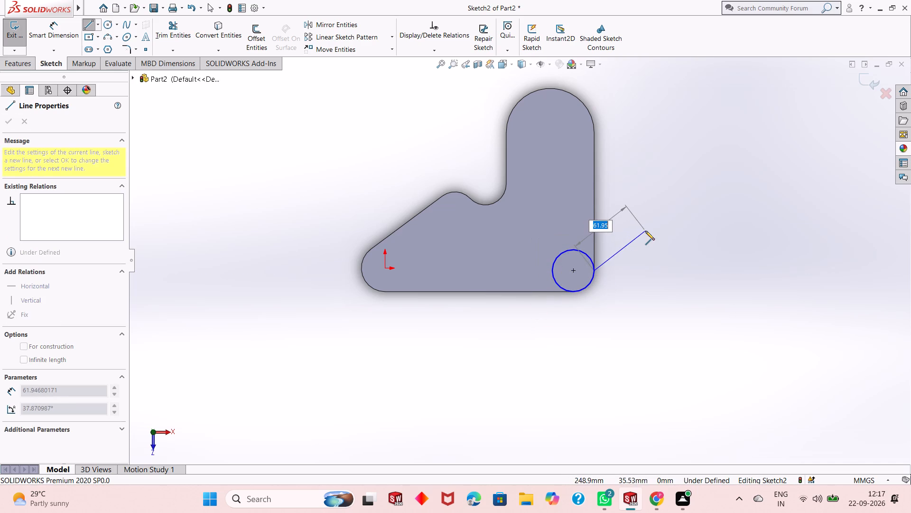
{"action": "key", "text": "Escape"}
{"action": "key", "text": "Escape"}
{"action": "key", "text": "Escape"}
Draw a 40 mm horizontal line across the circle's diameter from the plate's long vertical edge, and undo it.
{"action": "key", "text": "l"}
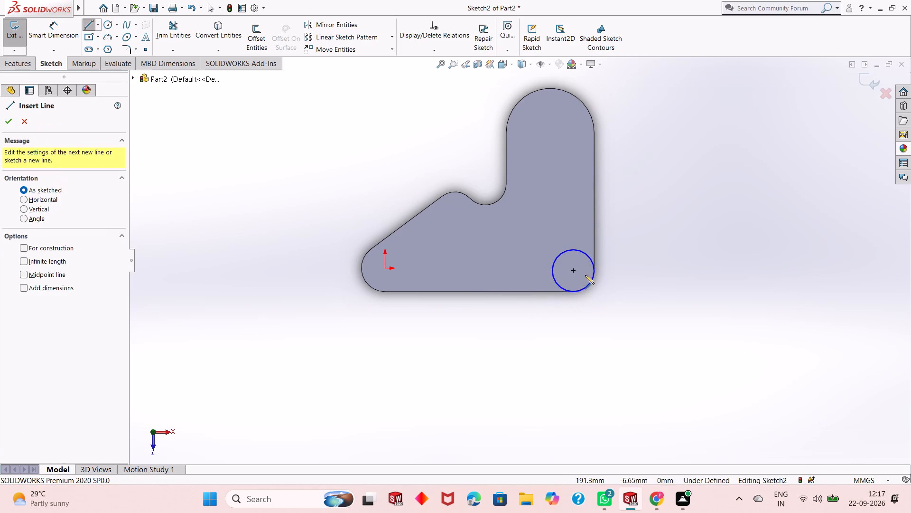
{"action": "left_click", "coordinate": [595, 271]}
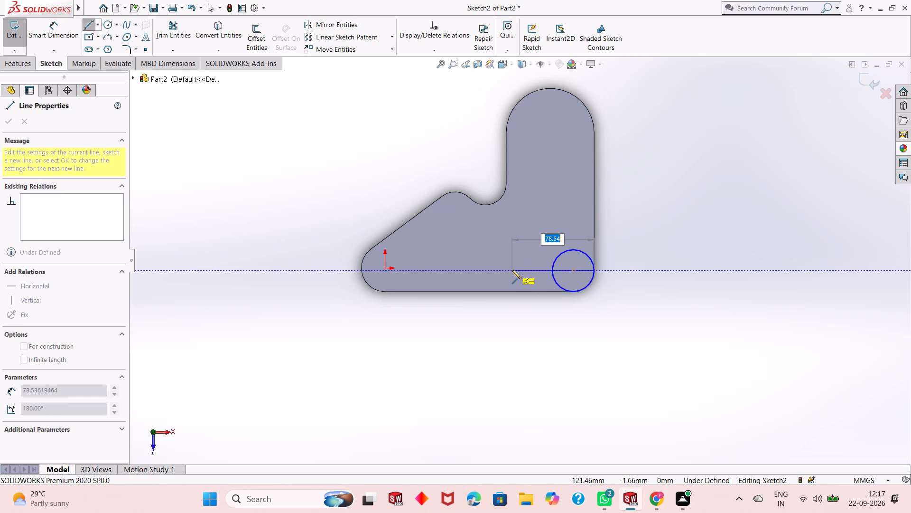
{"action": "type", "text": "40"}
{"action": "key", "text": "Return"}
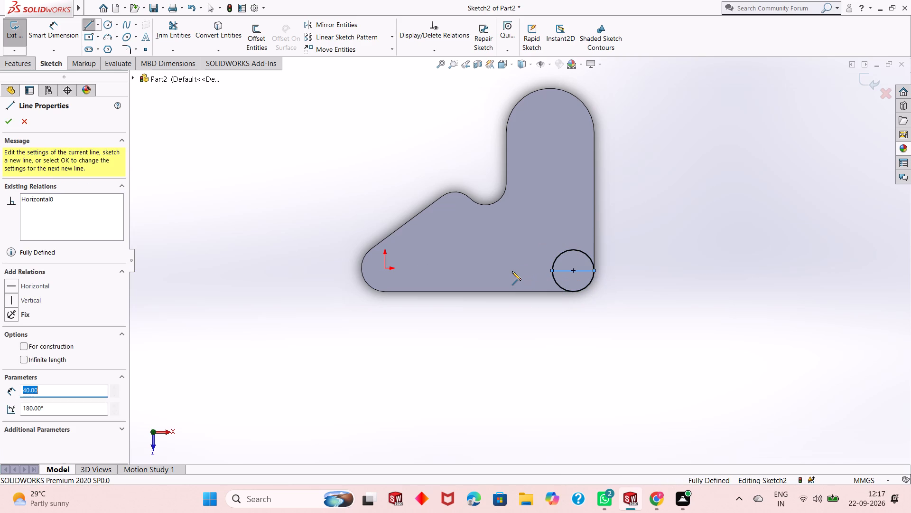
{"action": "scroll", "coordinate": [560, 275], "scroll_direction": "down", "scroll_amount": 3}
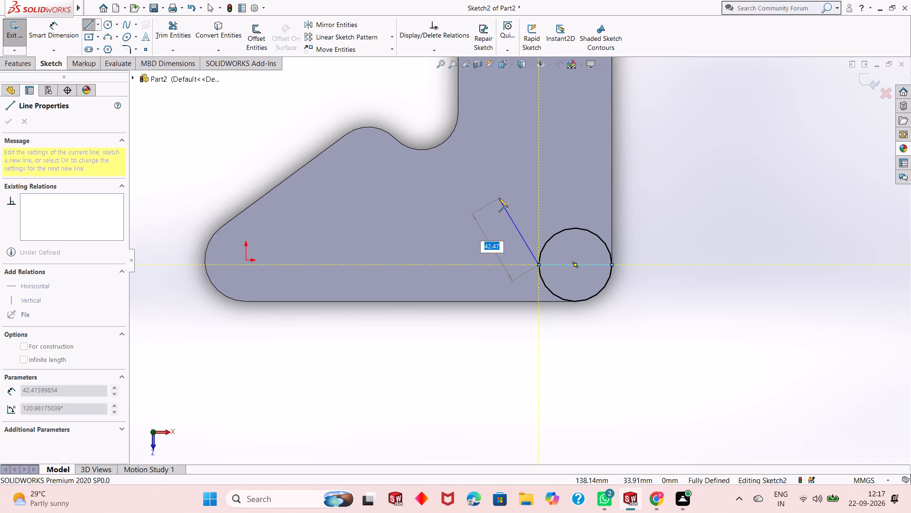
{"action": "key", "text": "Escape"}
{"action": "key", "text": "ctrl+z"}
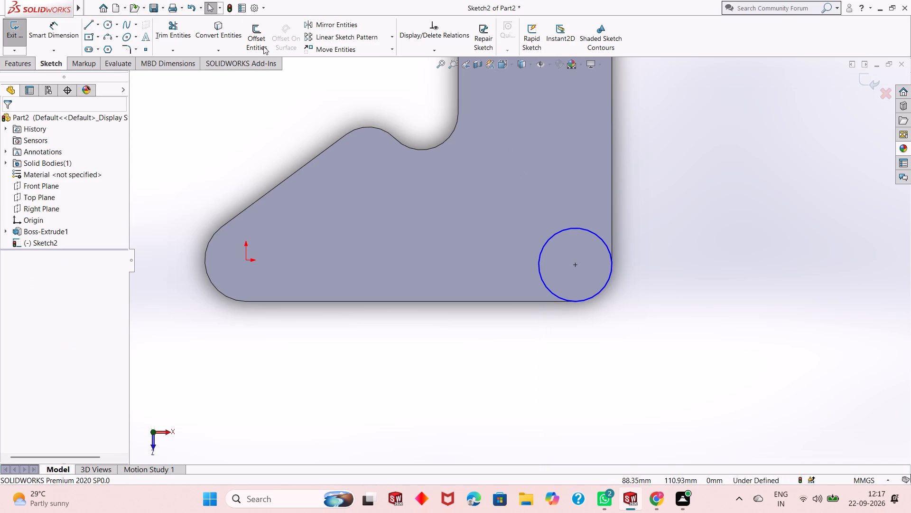
Draw lines around the circle from the plate's bottom edge: up its inner side, 40 mm across its top, and down the plate edge to its tangent point.
{"action": "left_click", "coordinate": [89, 30]}
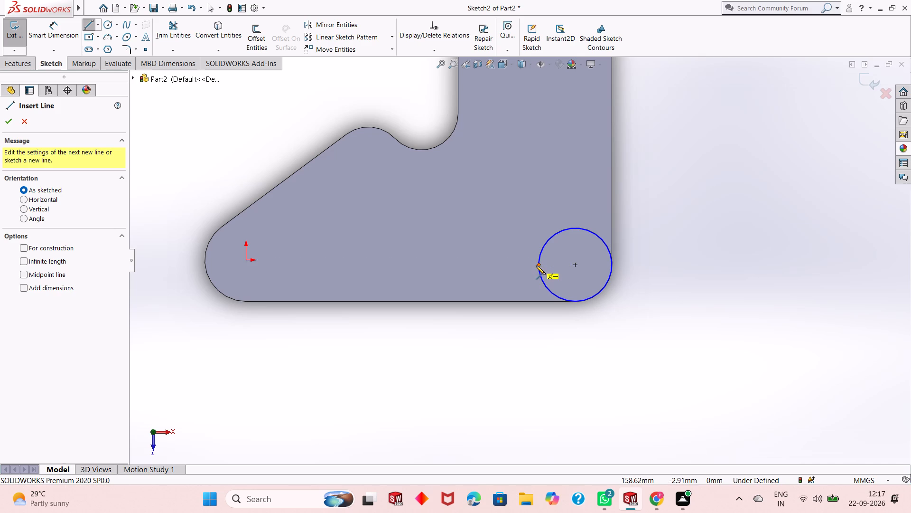
{"action": "left_click", "coordinate": [538, 301]}
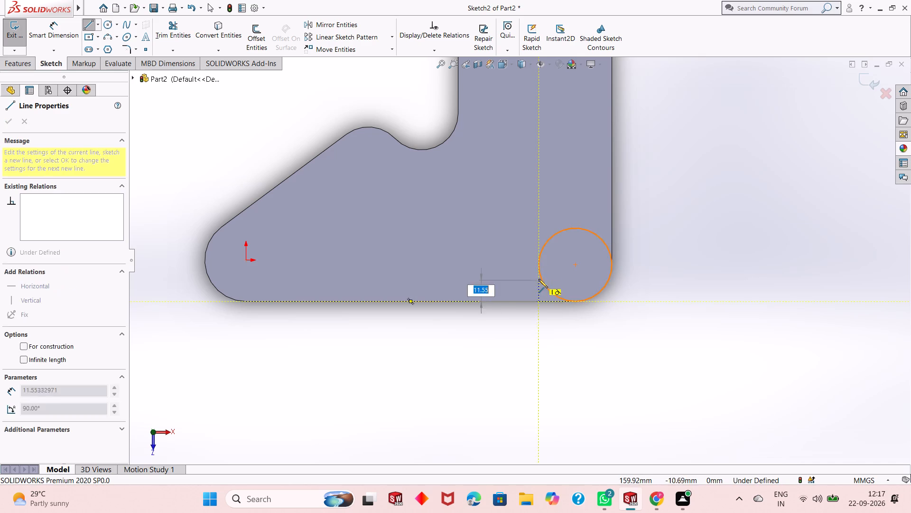
{"action": "left_click", "coordinate": [539, 266]}
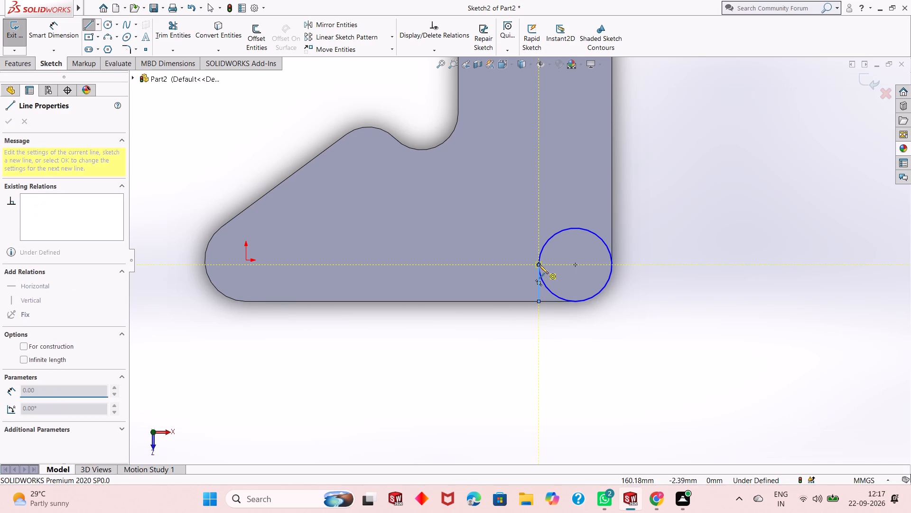
{"action": "left_click", "coordinate": [539, 228]}
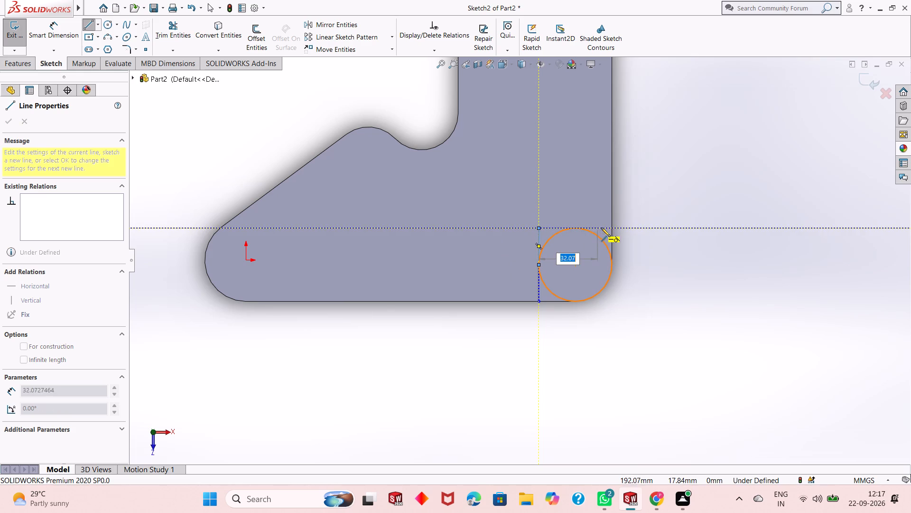
{"action": "left_click", "coordinate": [613, 228]}
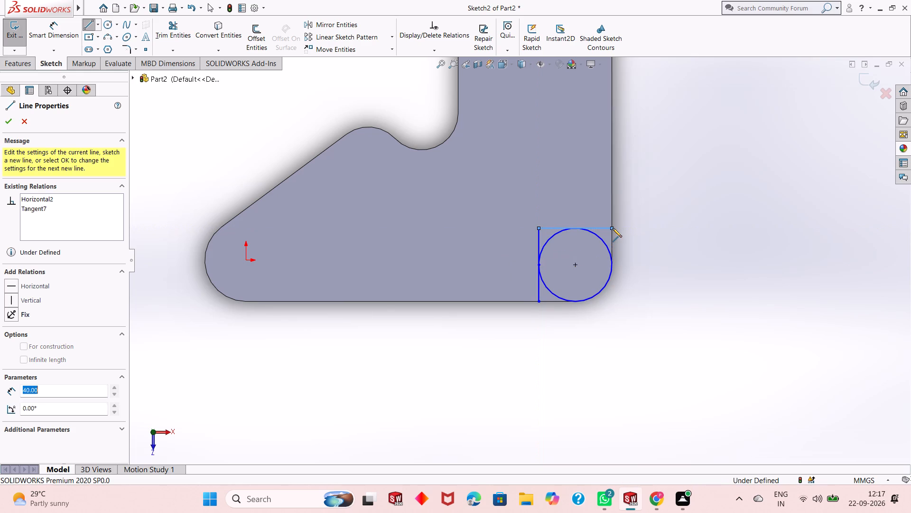
{"action": "left_click", "coordinate": [611, 264]}
{"action": "key", "text": "Escape"}
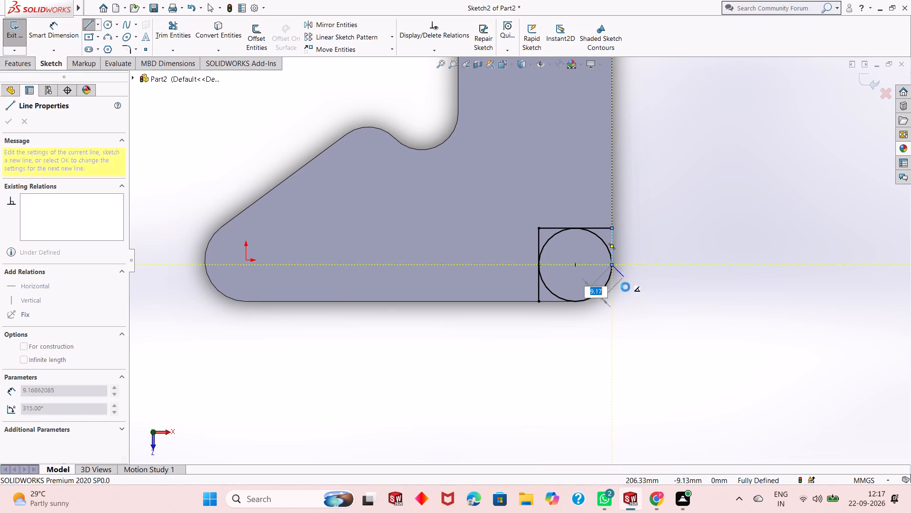
{"action": "key", "text": "Escape"}
Draw a 20 mm horizontal line along the plate's bottom edge from the outline's lower corner to the circle's lowest point.
{"action": "key", "text": "l"}
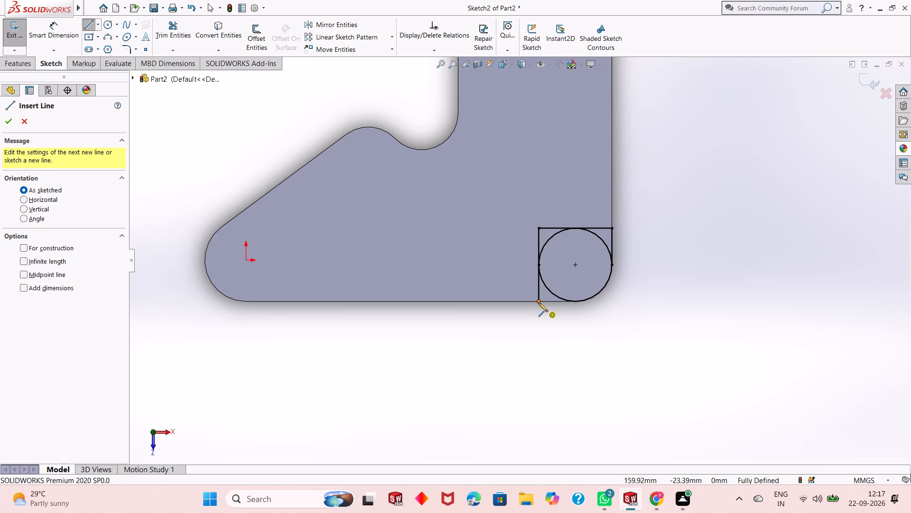
{"action": "left_click", "coordinate": [539, 303]}
{"action": "left_click", "coordinate": [576, 302]}
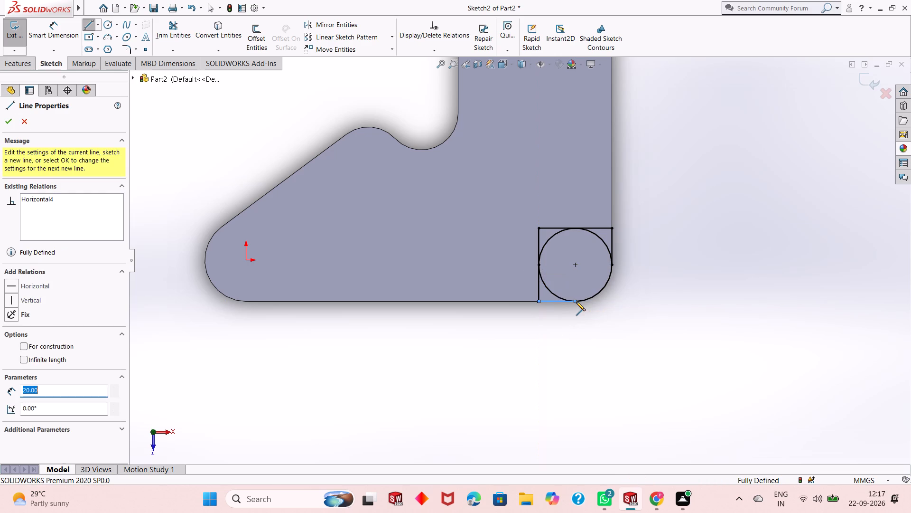
{"action": "key", "text": "Escape"}
{"action": "key", "text": "Escape"}
{"action": "key", "text": "Escape"}
Trim the circle inside the outline, keeping only the arc along the plate's filleted corner.
{"action": "left_click", "coordinate": [165, 39]}
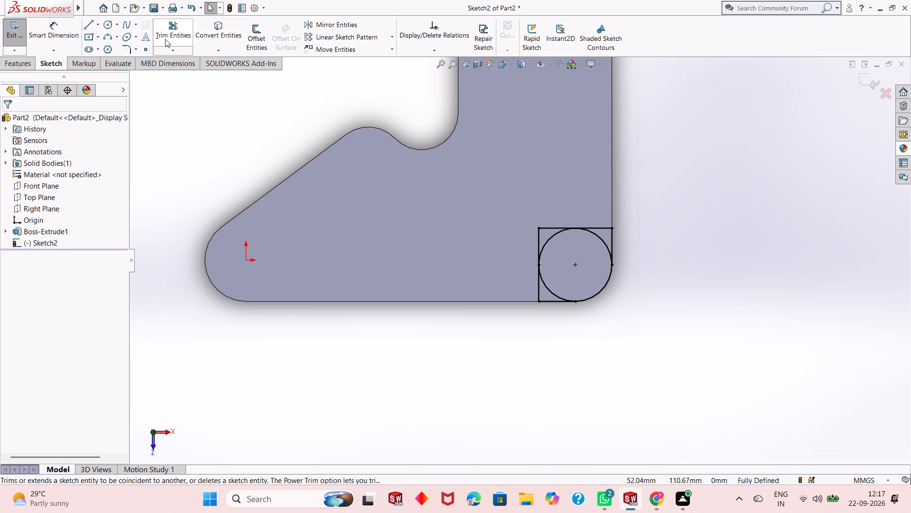
{"action": "left_click", "coordinate": [548, 240]}
{"action": "left_click", "coordinate": [599, 238]}
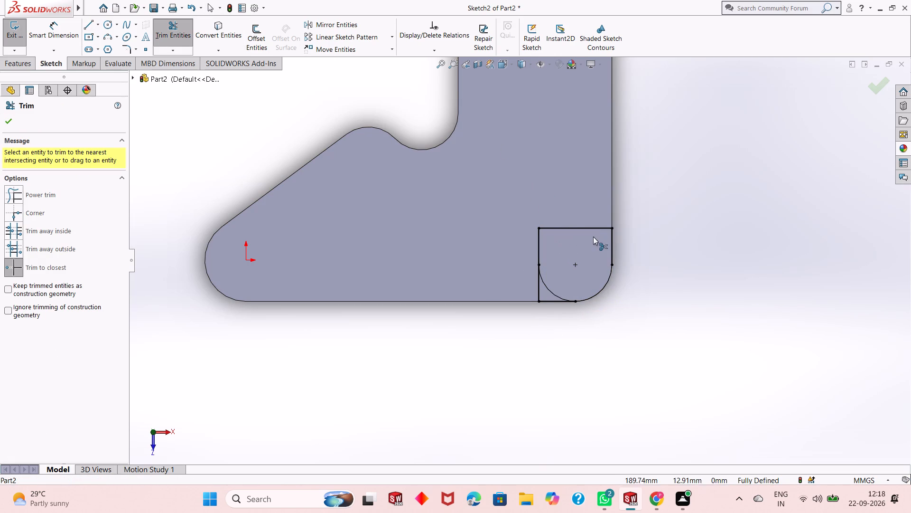
{"action": "left_click", "coordinate": [550, 291]}
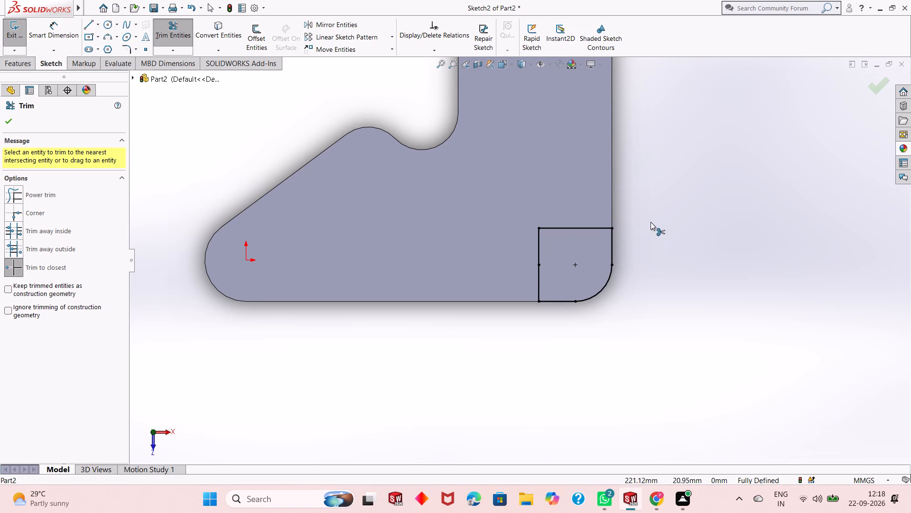
{"action": "right_click", "coordinate": [650, 222]}
{"action": "left_click", "coordinate": [670, 253]}
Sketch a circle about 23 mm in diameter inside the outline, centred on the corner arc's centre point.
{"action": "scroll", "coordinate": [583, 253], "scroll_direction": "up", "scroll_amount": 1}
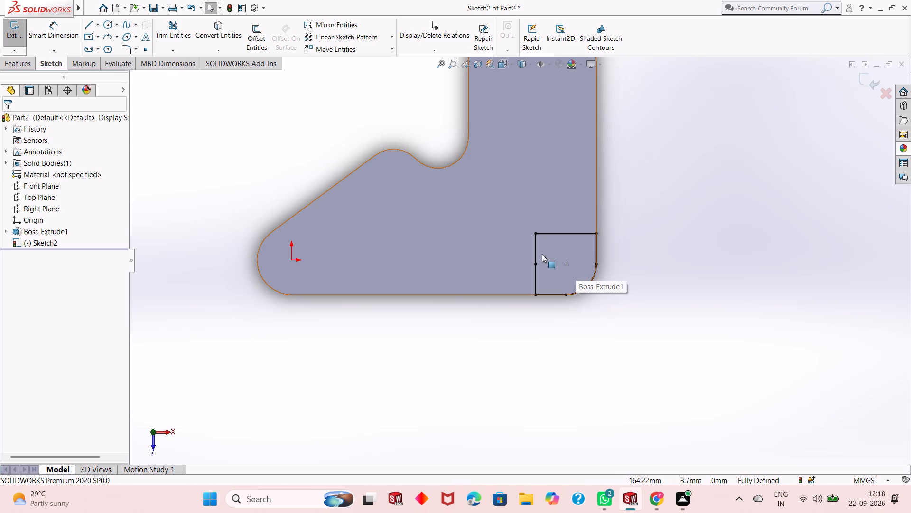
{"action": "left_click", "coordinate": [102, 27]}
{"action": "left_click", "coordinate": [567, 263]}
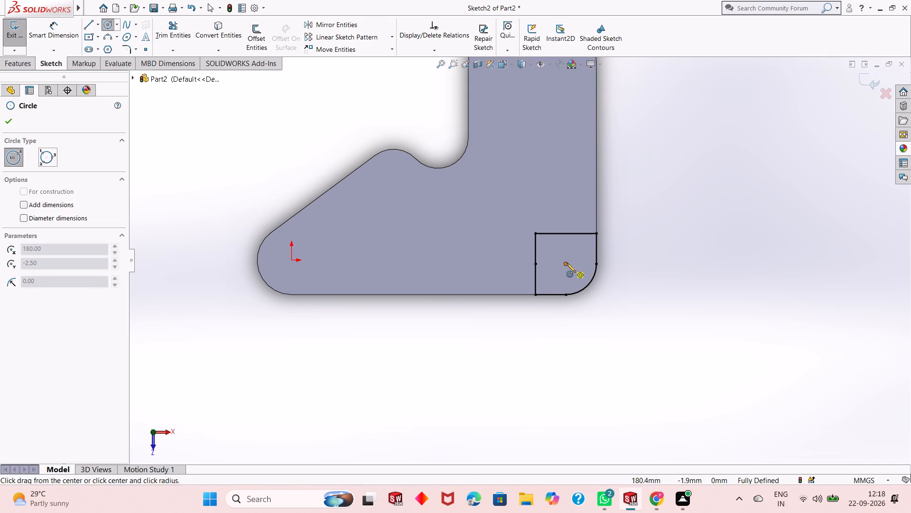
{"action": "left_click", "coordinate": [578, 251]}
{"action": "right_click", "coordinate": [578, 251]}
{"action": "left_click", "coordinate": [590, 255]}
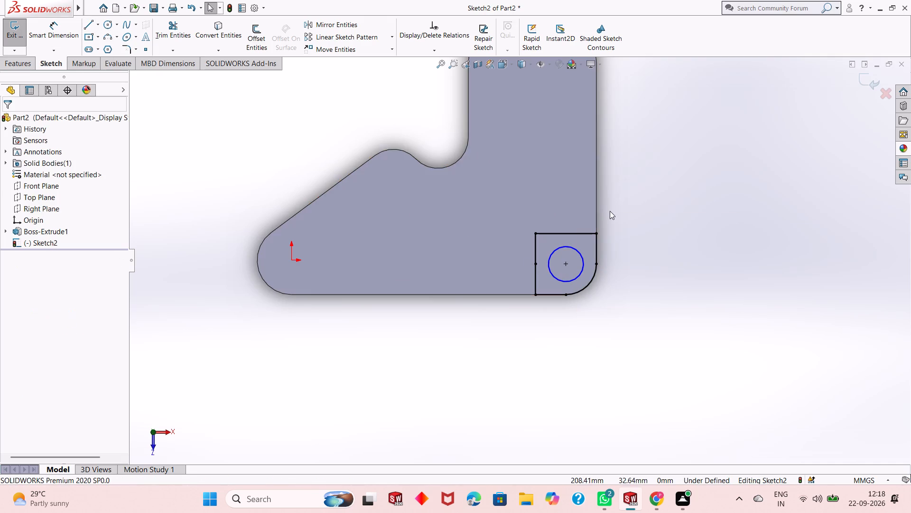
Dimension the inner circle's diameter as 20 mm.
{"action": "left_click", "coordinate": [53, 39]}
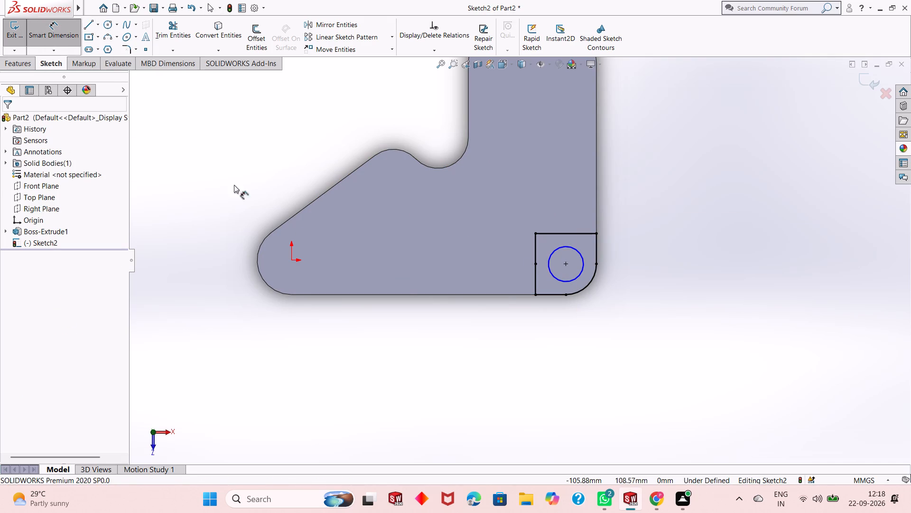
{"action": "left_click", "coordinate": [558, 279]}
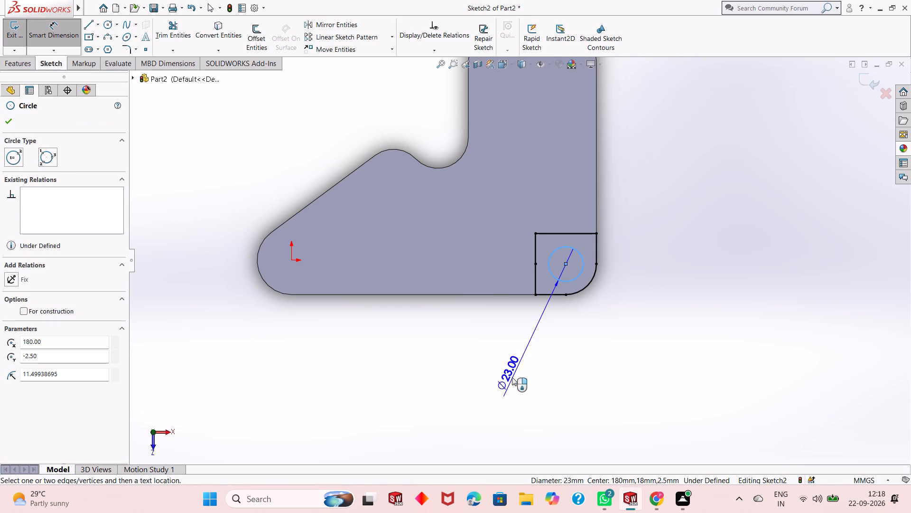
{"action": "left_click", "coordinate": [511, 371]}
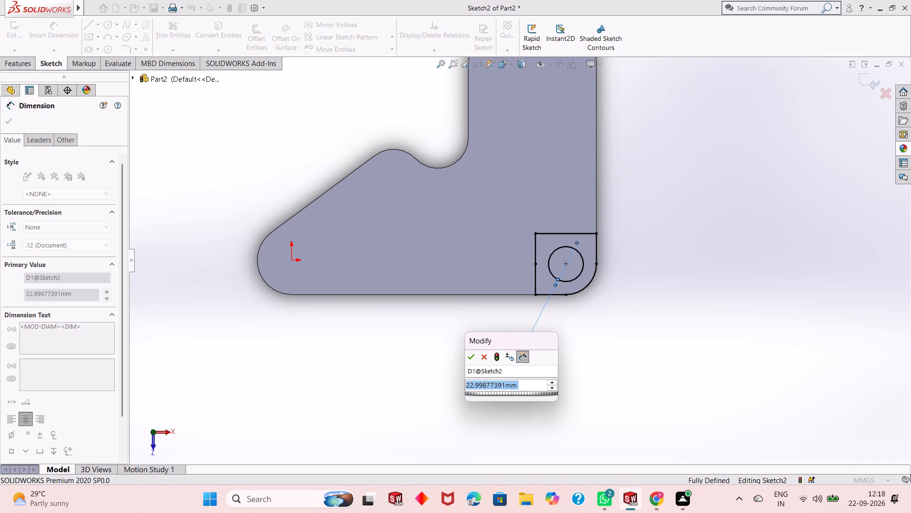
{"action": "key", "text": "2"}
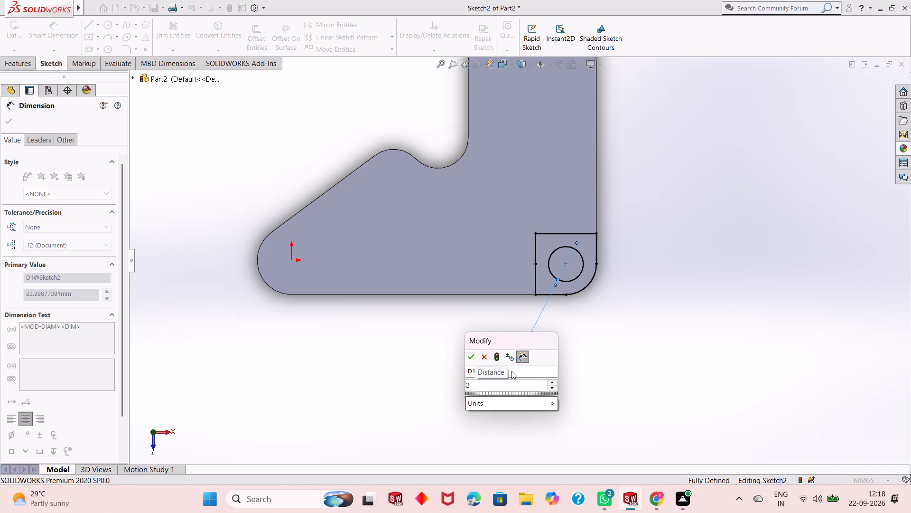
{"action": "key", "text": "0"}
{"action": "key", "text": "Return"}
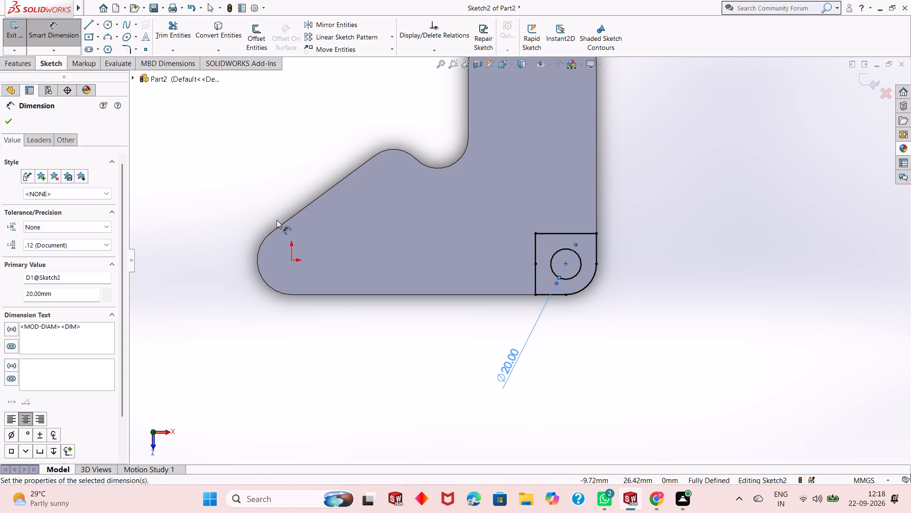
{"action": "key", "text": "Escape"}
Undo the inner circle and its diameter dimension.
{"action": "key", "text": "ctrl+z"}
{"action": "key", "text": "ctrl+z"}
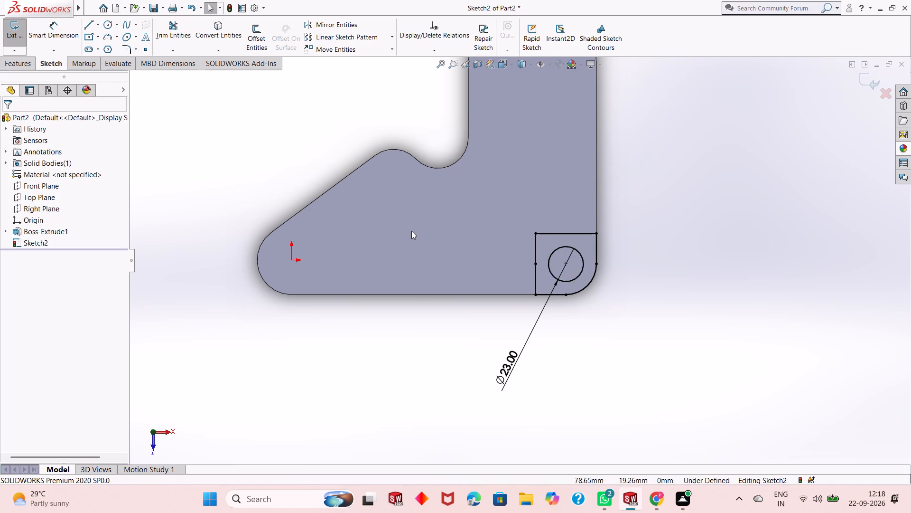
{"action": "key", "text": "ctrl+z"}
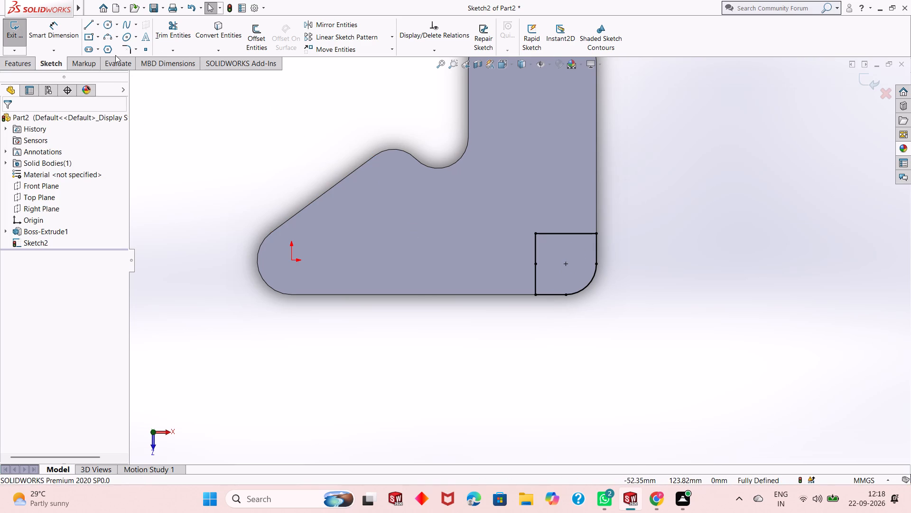
Apply a 10 mm sketch fillet to the outline's inner corner, diagonally opposite the plate's filleted corner.
{"action": "left_click", "coordinate": [125, 50]}
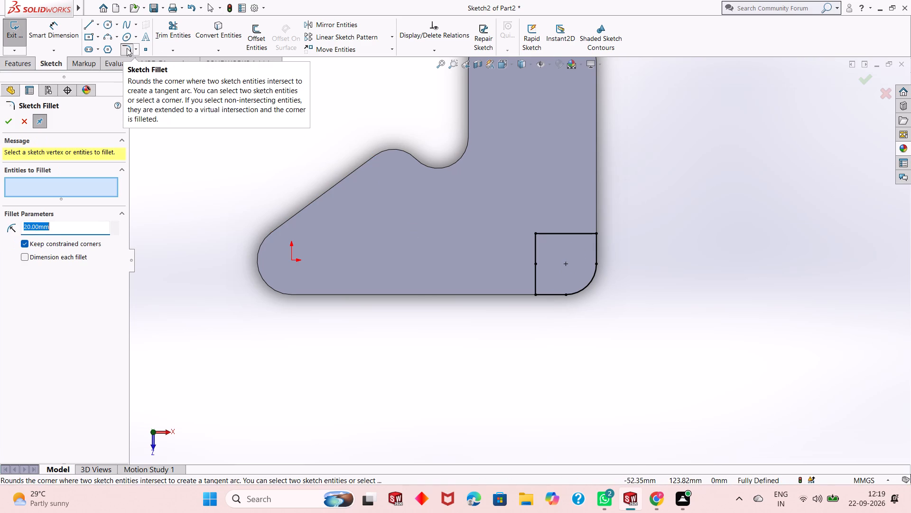
{"action": "type", "text": "10"}
{"action": "key", "text": "Return"}
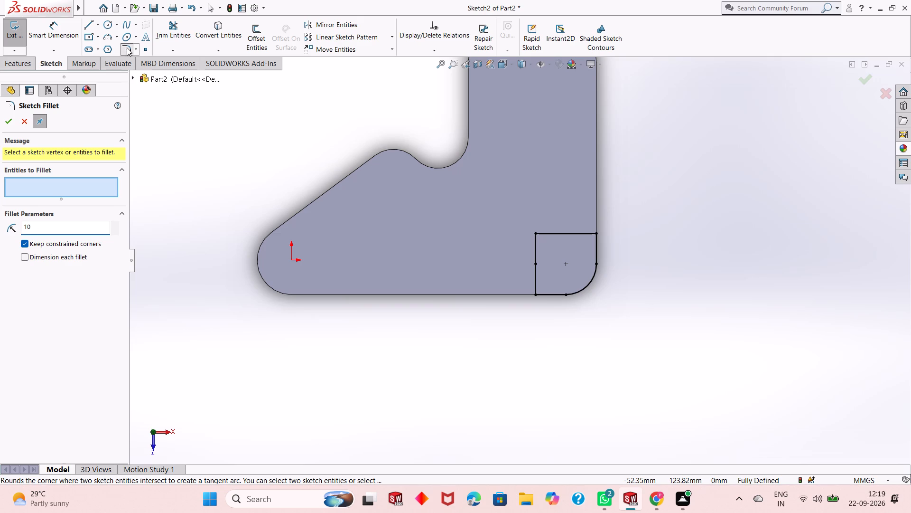
{"action": "left_click", "coordinate": [535, 242]}
{"action": "left_click", "coordinate": [546, 235]}
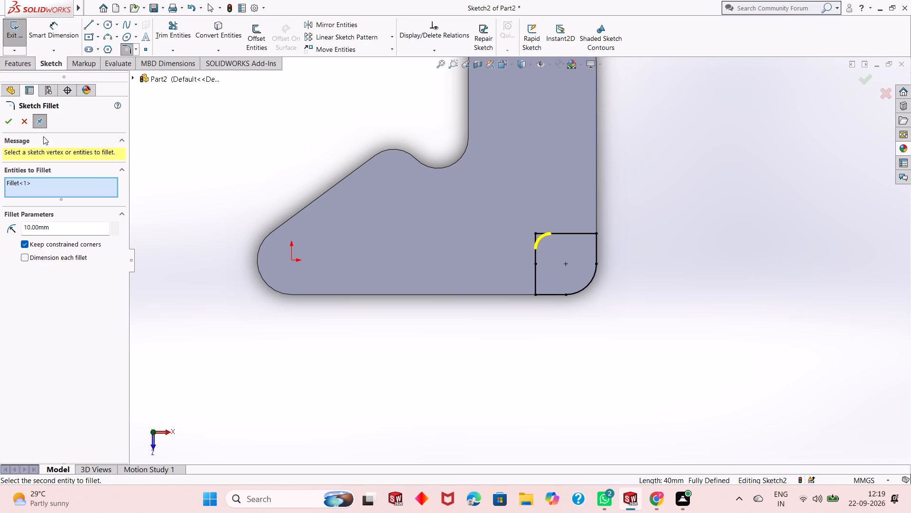
{"action": "left_click", "coordinate": [2, 123]}
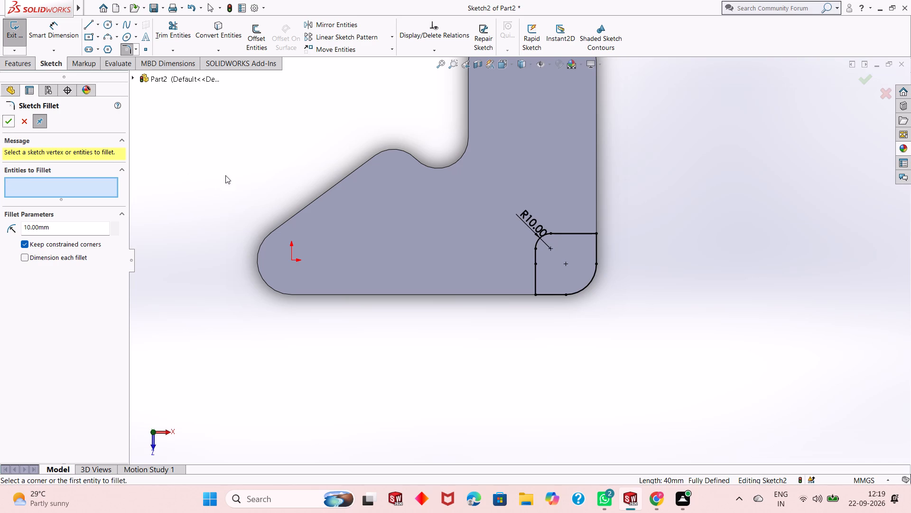
{"action": "left_click", "coordinate": [231, 171]}
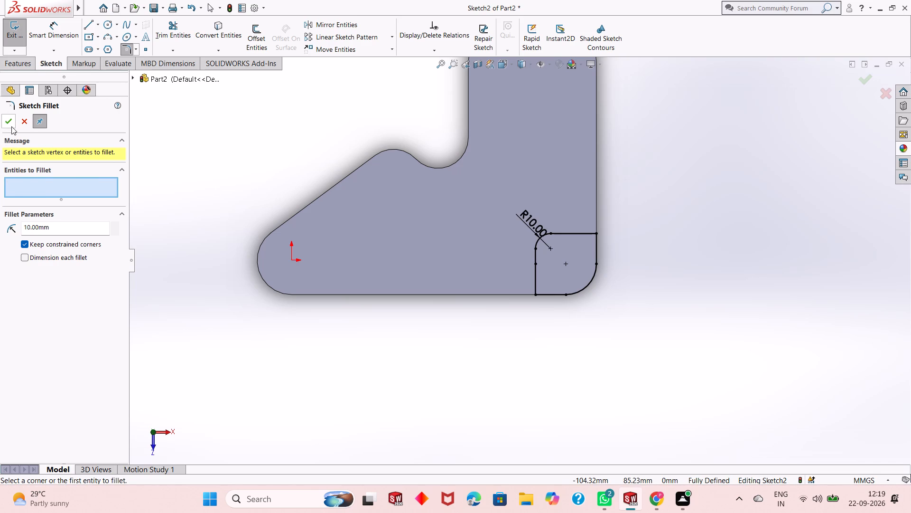
{"action": "left_click", "coordinate": [11, 126]}
Extrude the corner outline upward as a boss with a blind depth of 20 mm, merged with the plate.
{"action": "left_click", "coordinate": [19, 67]}
{"action": "left_click", "coordinate": [19, 48]}
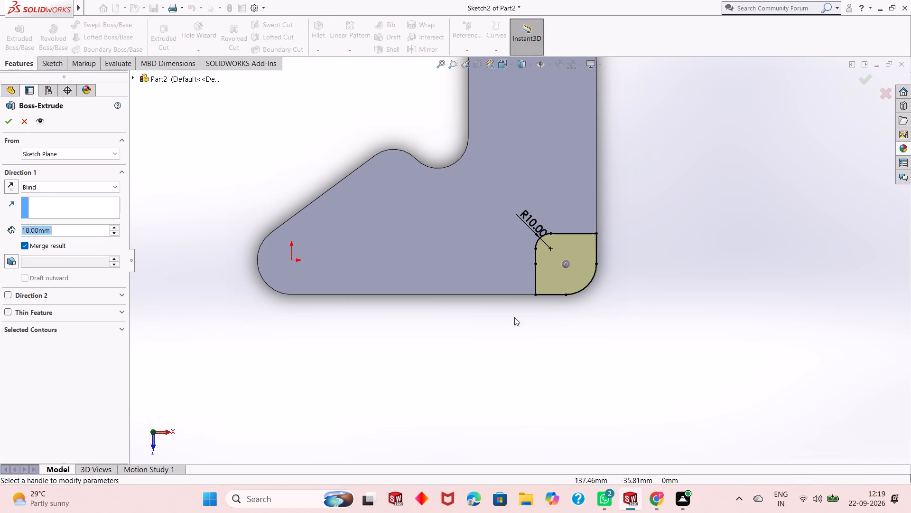
{"action": "middle_click_drag", "start_coordinate": [542, 323], "coordinate": [542, 247]}
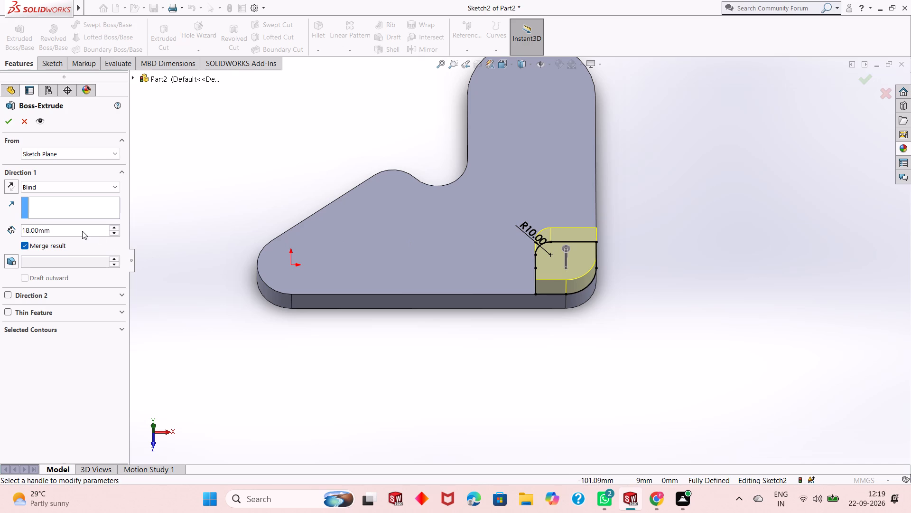
{"action": "double_click", "coordinate": [82, 231]}
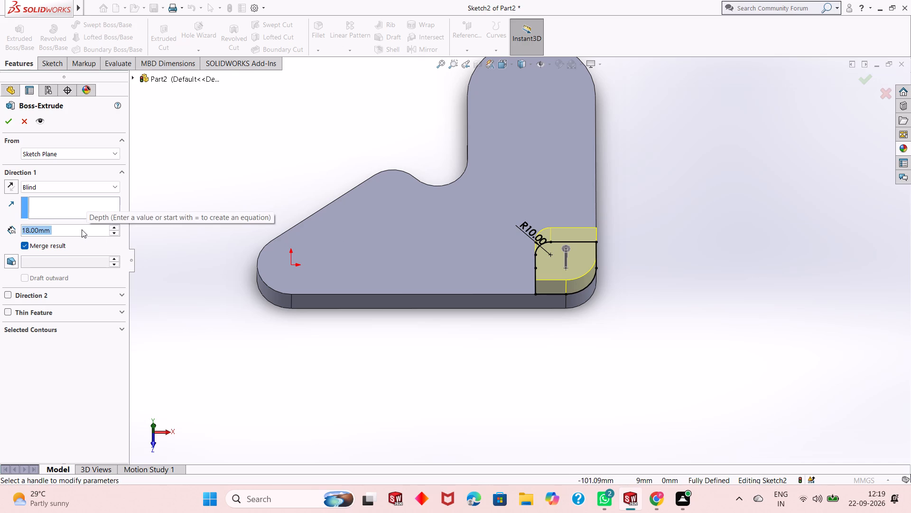
{"action": "type", "text": "20"}
{"action": "key", "text": "Return"}
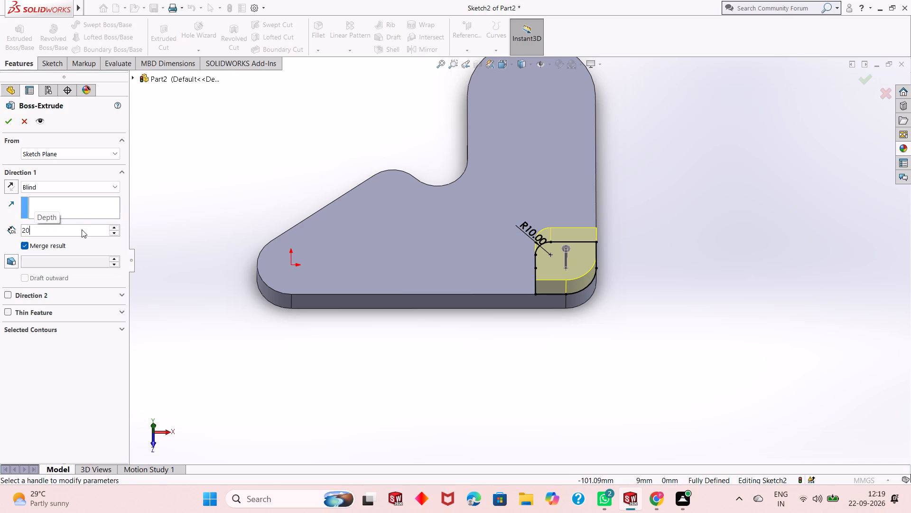
{"action": "left_click", "coordinate": [9, 123]}
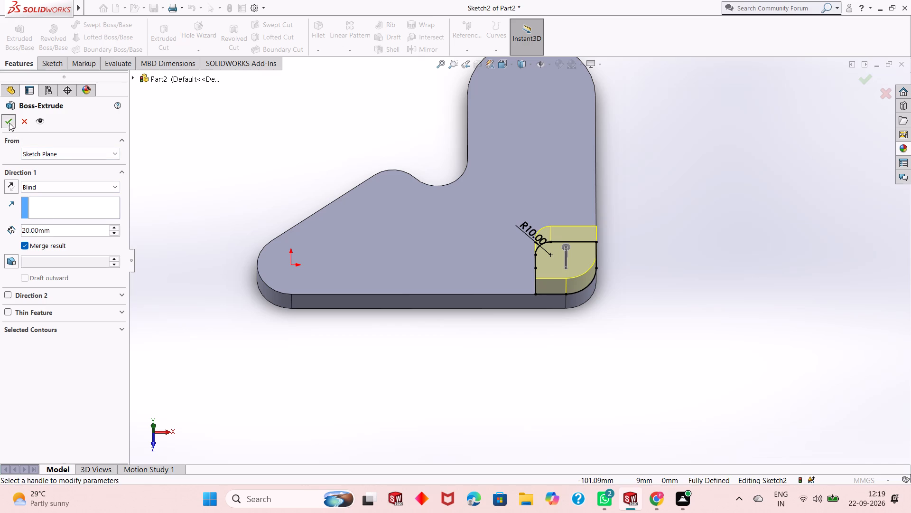
{"action": "left_click", "coordinate": [211, 189]}
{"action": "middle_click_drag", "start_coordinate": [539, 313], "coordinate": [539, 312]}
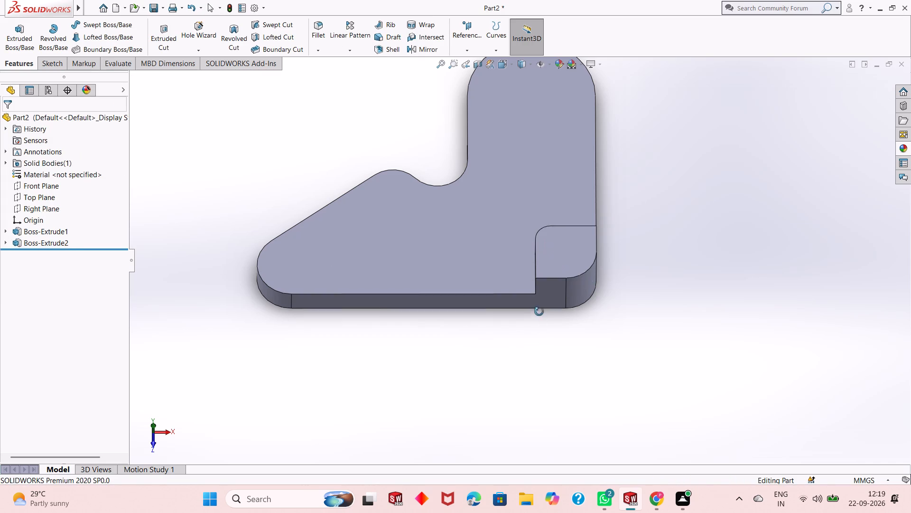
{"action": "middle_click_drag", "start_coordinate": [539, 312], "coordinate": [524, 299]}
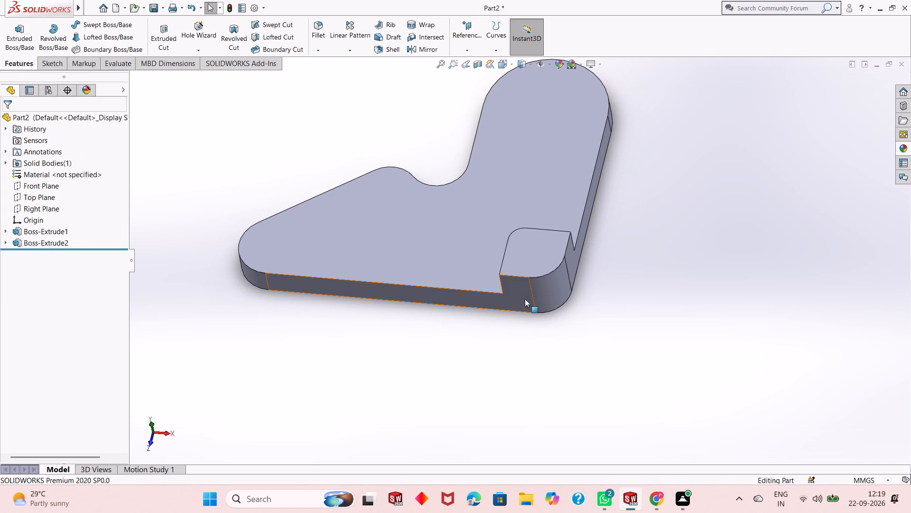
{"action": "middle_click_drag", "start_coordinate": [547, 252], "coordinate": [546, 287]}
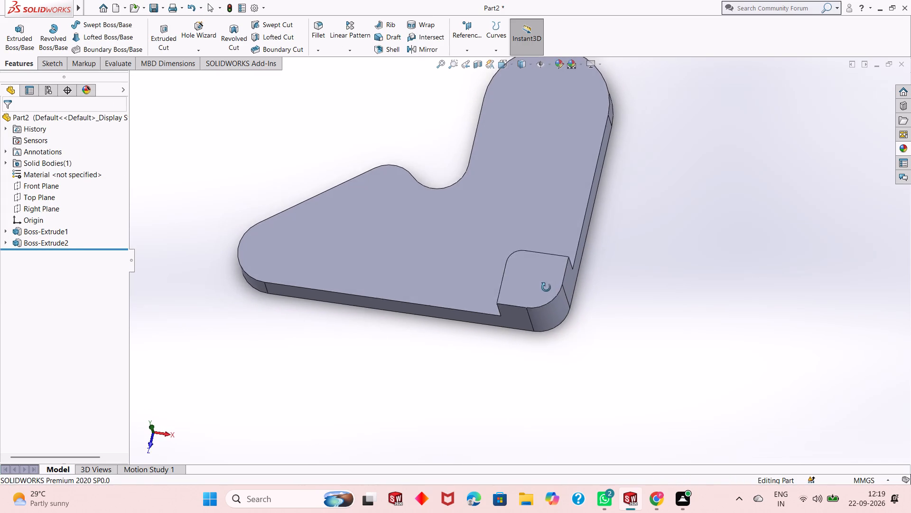
Sketch a circle about 22 mm in diameter on the corner boss's top face, centred on the centre of the outer rounded corner.
{"action": "middle_click_drag", "start_coordinate": [546, 287], "coordinate": [576, 295]}
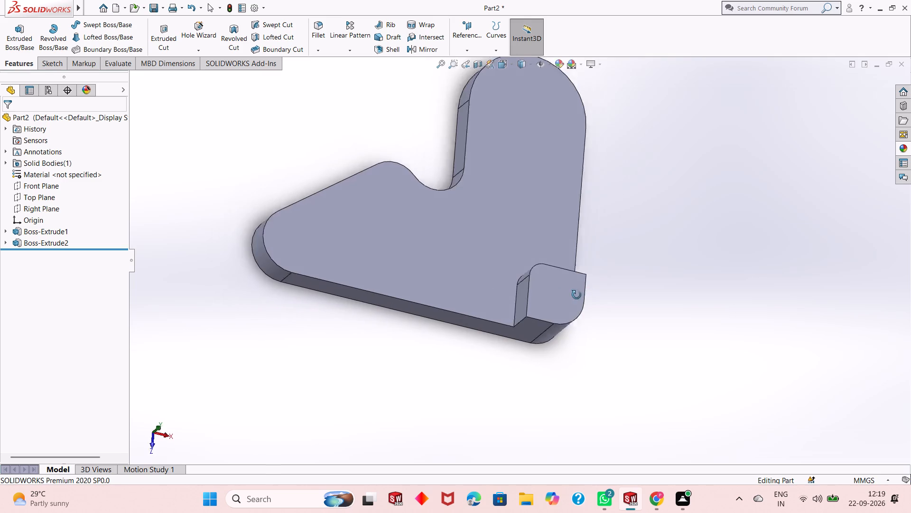
{"action": "middle_click_drag", "start_coordinate": [576, 295], "coordinate": [554, 288]}
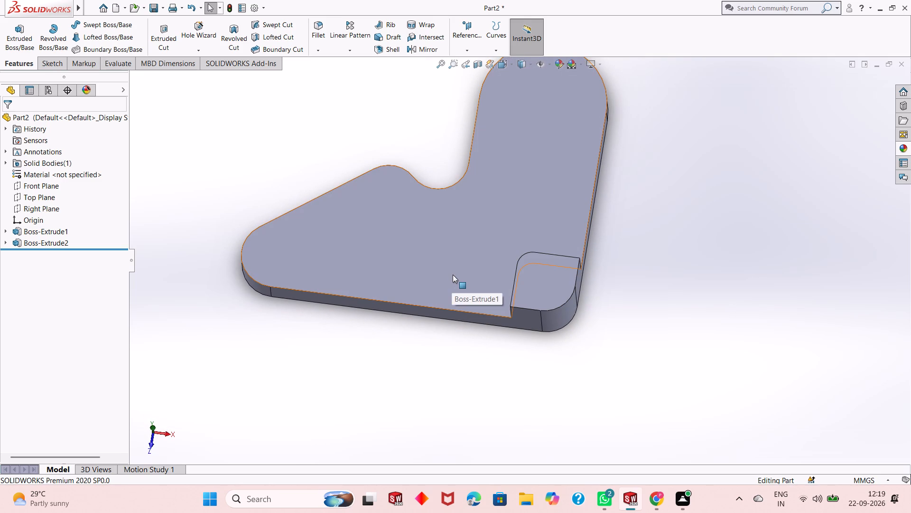
{"action": "scroll", "coordinate": [453, 275], "scroll_direction": "down", "scroll_amount": 2}
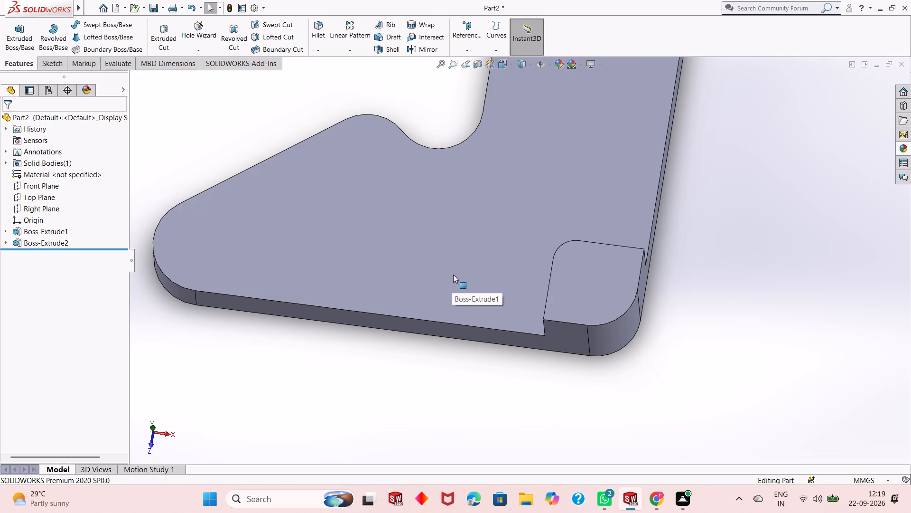
{"action": "scroll", "coordinate": [475, 278], "scroll_direction": "up", "scroll_amount": 2}
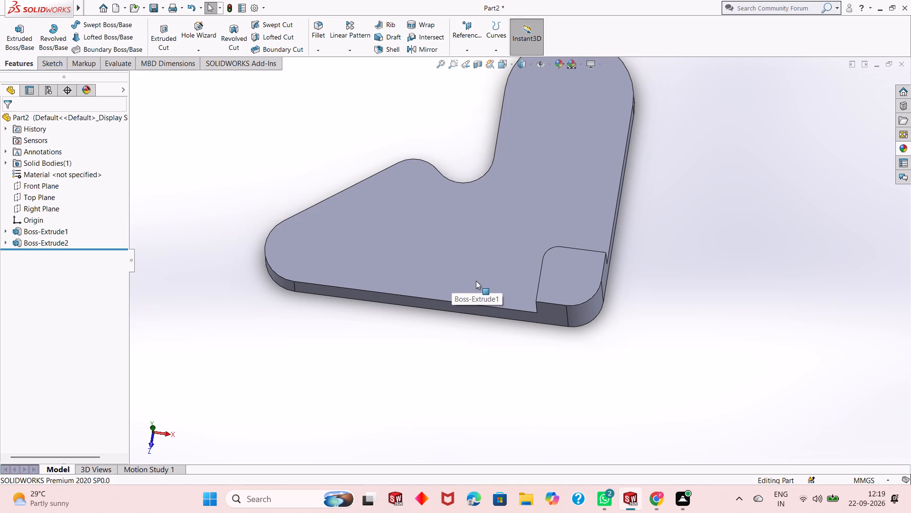
{"action": "left_click", "coordinate": [569, 288]}
{"action": "left_click", "coordinate": [610, 264]}
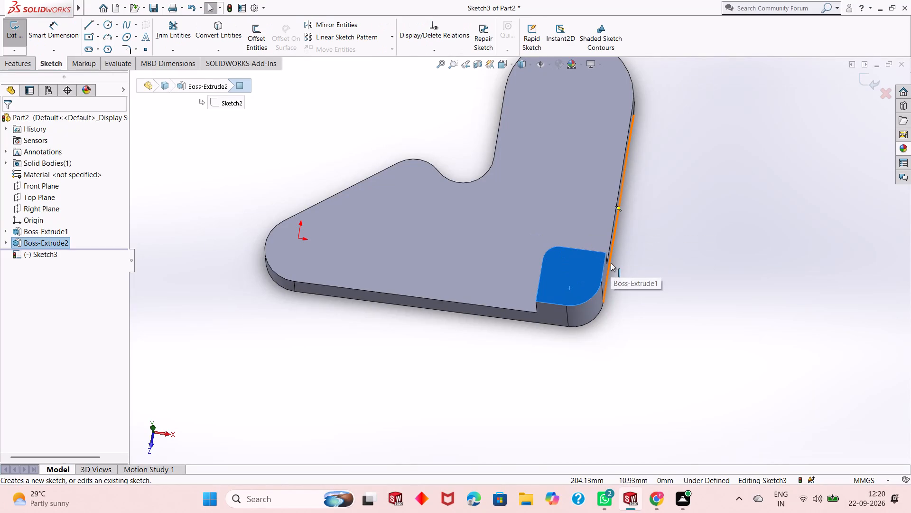
{"action": "key", "text": "ctrl+8"}
{"action": "scroll", "coordinate": [463, 263], "scroll_direction": "up", "scroll_amount": 1}
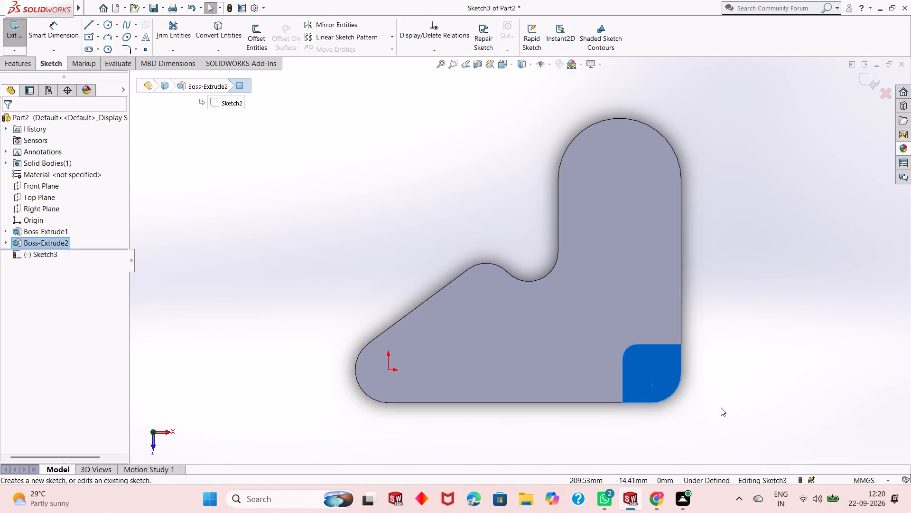
{"action": "scroll", "coordinate": [730, 418], "scroll_direction": "down", "scroll_amount": 3}
{"action": "right_click", "coordinate": [657, 252]}
{"action": "double_click", "coordinate": [657, 251]}
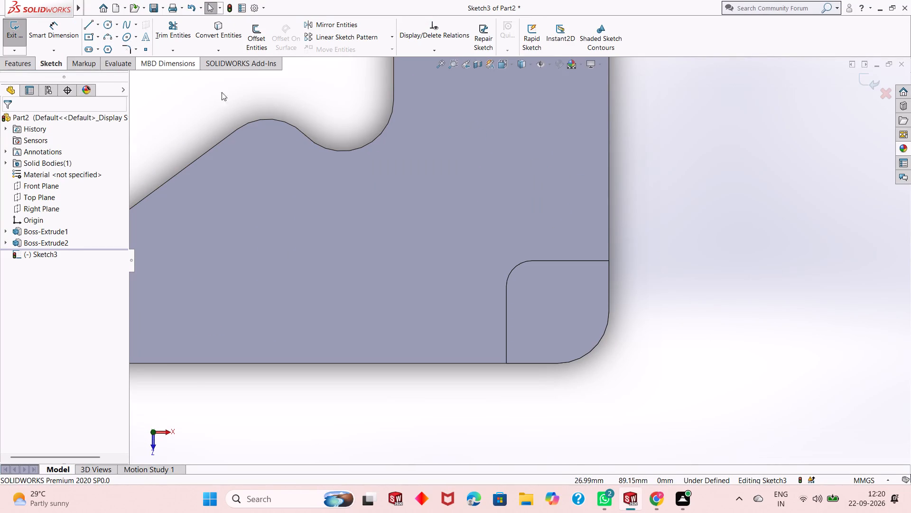
{"action": "left_click", "coordinate": [107, 28]}
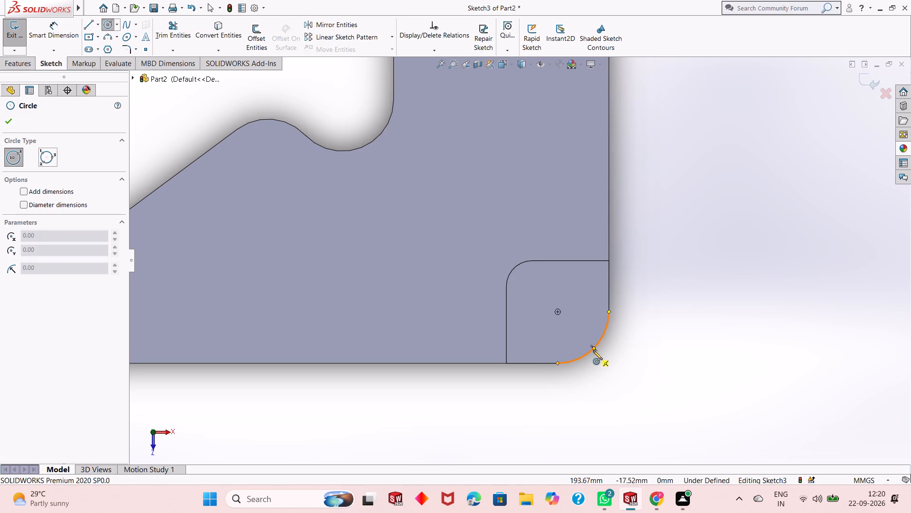
{"action": "left_click", "coordinate": [558, 310]}
{"action": "left_click", "coordinate": [580, 295]}
{"action": "right_click", "coordinate": [580, 295]}
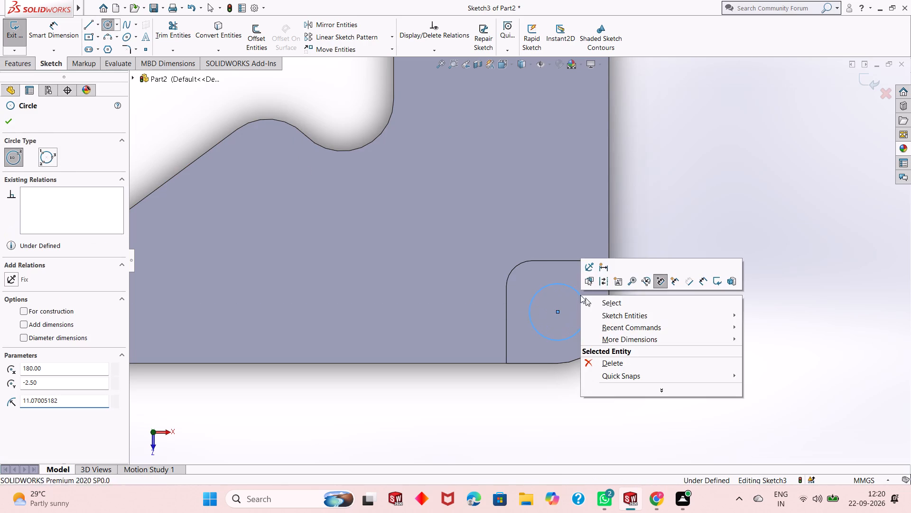
{"action": "left_click", "coordinate": [603, 298]}
Dimension the circle's diameter as 20 mm.
{"action": "left_click", "coordinate": [47, 33]}
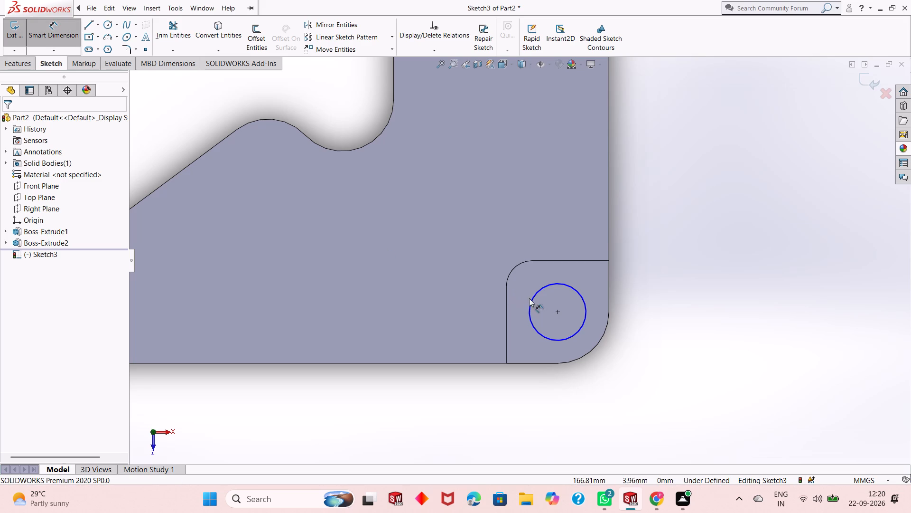
{"action": "left_click", "coordinate": [544, 285]}
{"action": "left_click", "coordinate": [725, 372]}
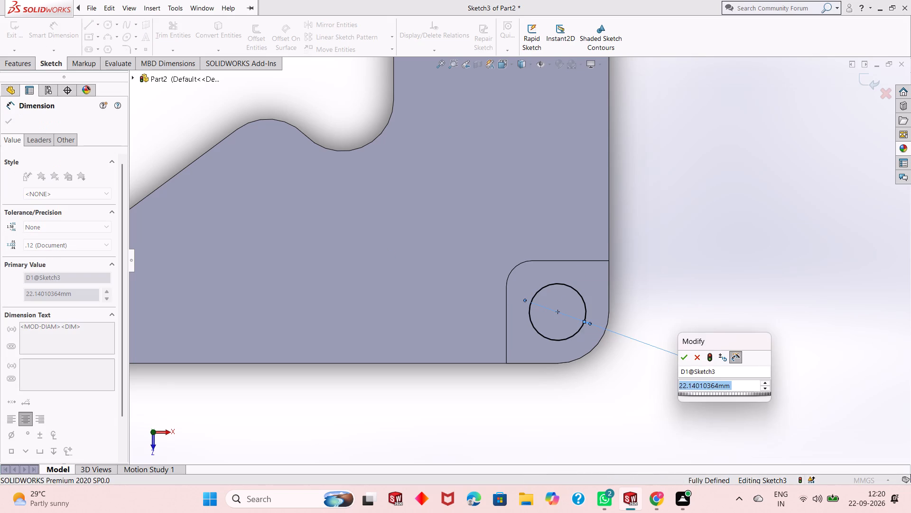
{"action": "type", "text": "20"}
{"action": "key", "text": "Return"}
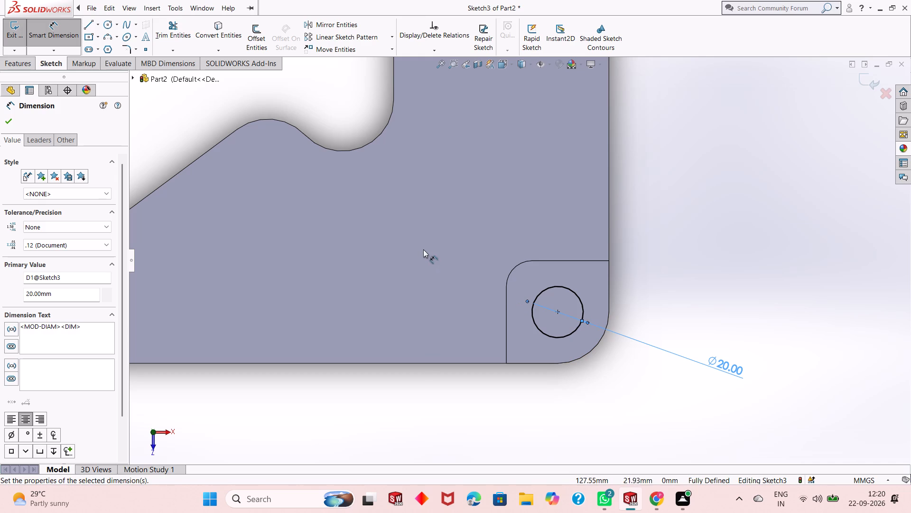
{"action": "left_click", "coordinate": [8, 121]}
Cut the 20 mm circle into the boss's top face with an Extruded Cut at a blind depth of 5 mm.
{"action": "left_click", "coordinate": [5, 62]}
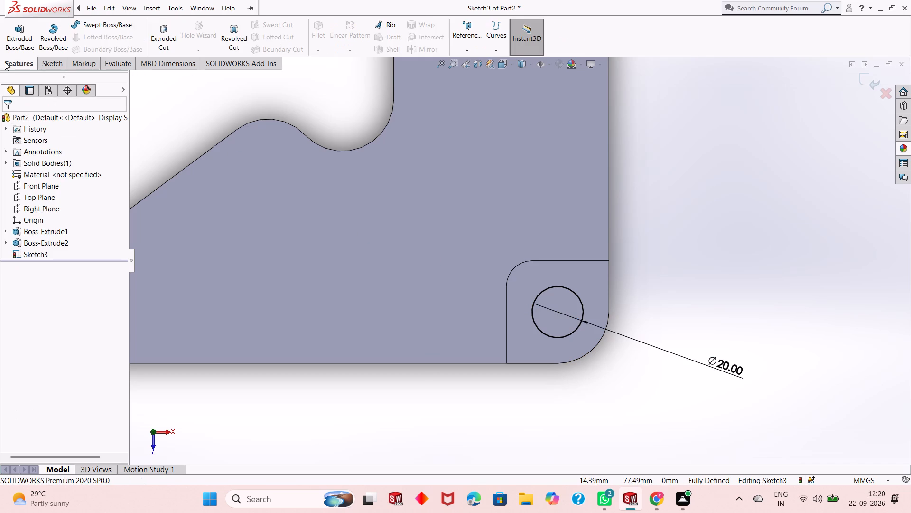
{"action": "left_click", "coordinate": [159, 34]}
{"action": "middle_click_drag", "start_coordinate": [536, 296], "coordinate": [539, 228]}
{"action": "double_click", "coordinate": [79, 227]}
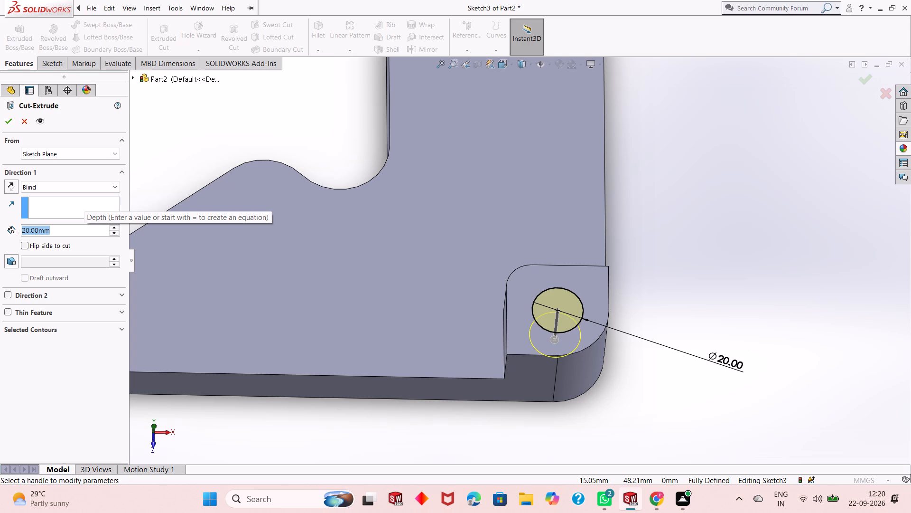
{"action": "key", "text": "5"}
{"action": "key", "text": "Return"}
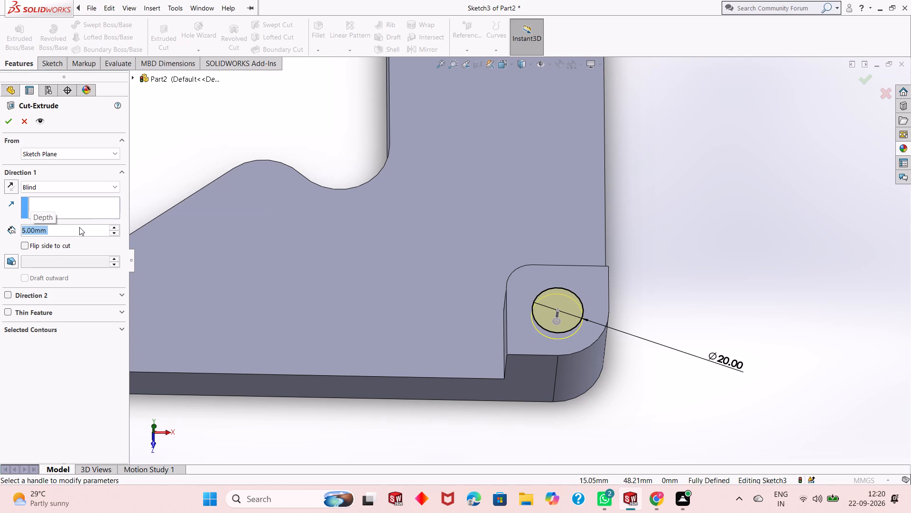
{"action": "left_click", "coordinate": [5, 123]}
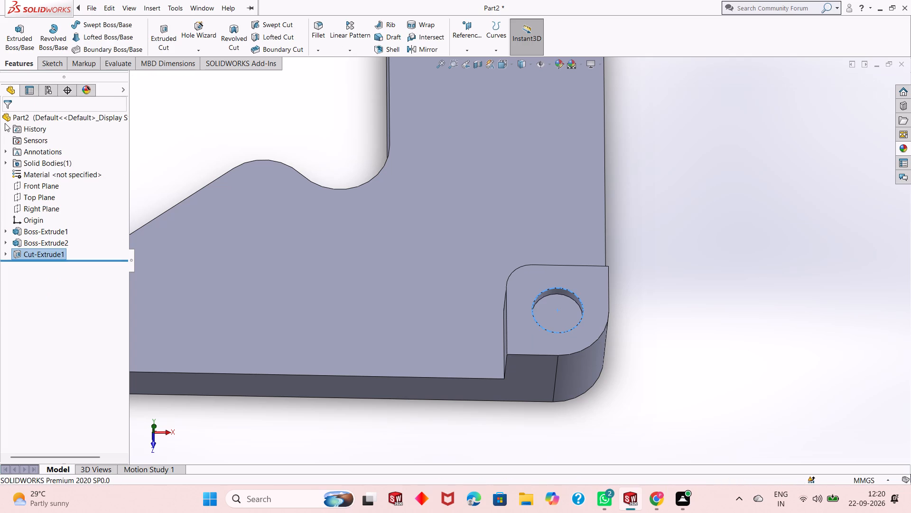
Start a new sketch on the floor of the circular recess, viewed face-on.
{"action": "middle_click_drag", "start_coordinate": [275, 311], "coordinate": [264, 288]}
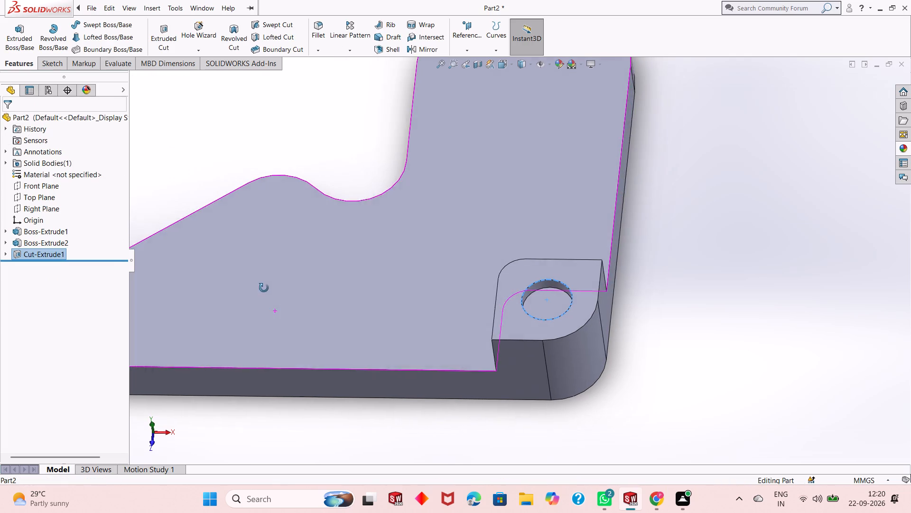
{"action": "middle_click_drag", "start_coordinate": [264, 288], "coordinate": [263, 287]}
{"action": "left_click", "coordinate": [616, 278]}
{"action": "left_click", "coordinate": [658, 280]}
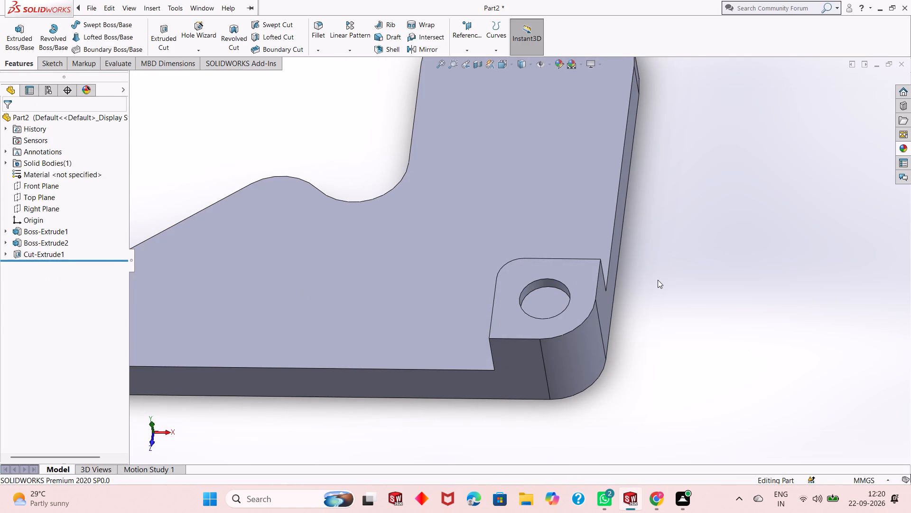
{"action": "left_click", "coordinate": [551, 300]}
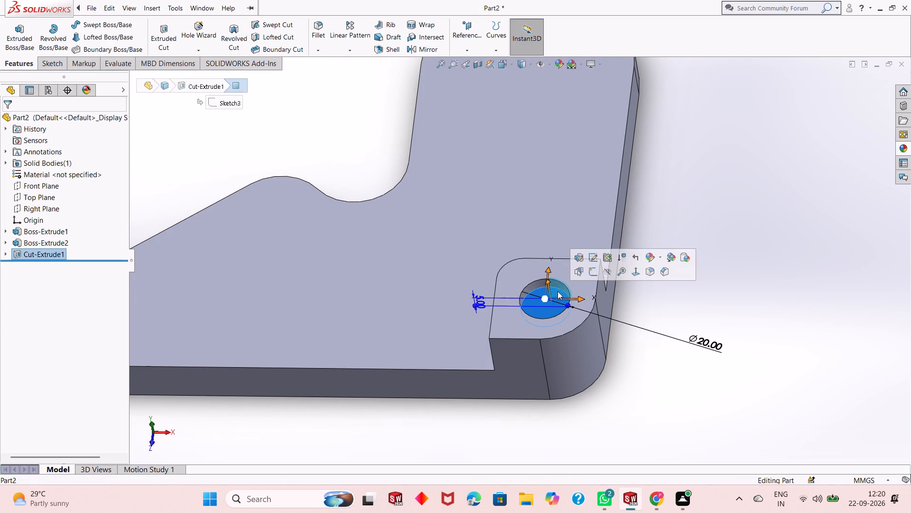
{"action": "left_click", "coordinate": [592, 275]}
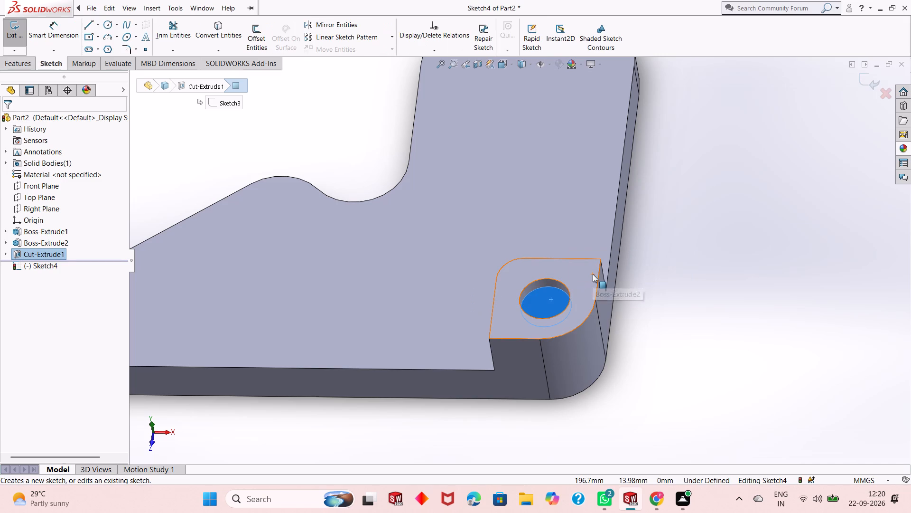
{"action": "key", "text": "ctrl+8"}
{"action": "key", "text": "Escape"}
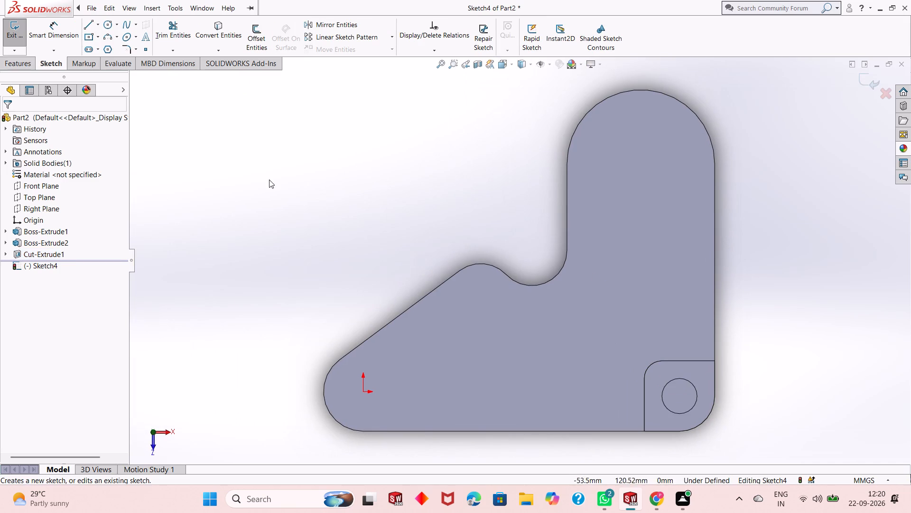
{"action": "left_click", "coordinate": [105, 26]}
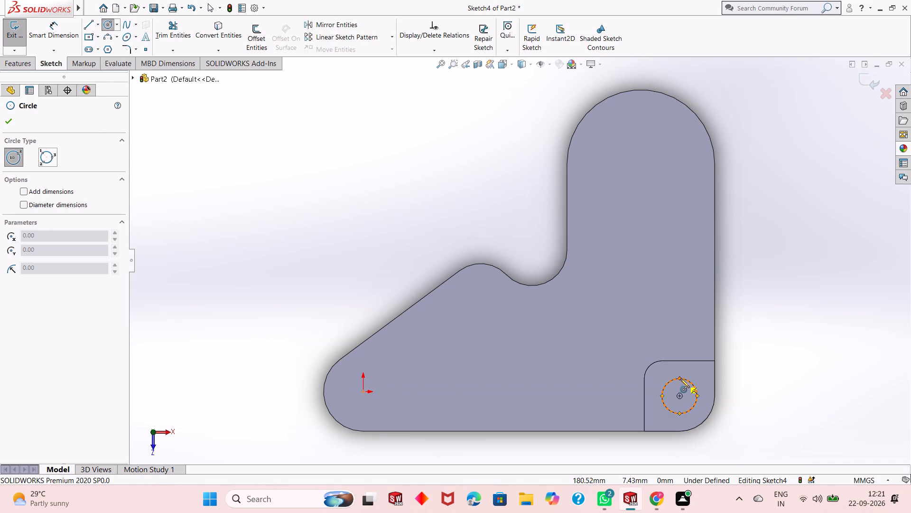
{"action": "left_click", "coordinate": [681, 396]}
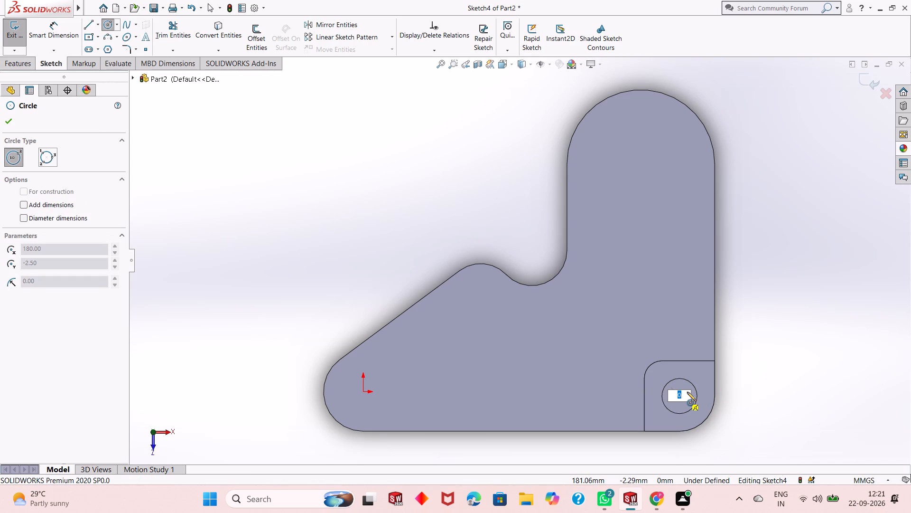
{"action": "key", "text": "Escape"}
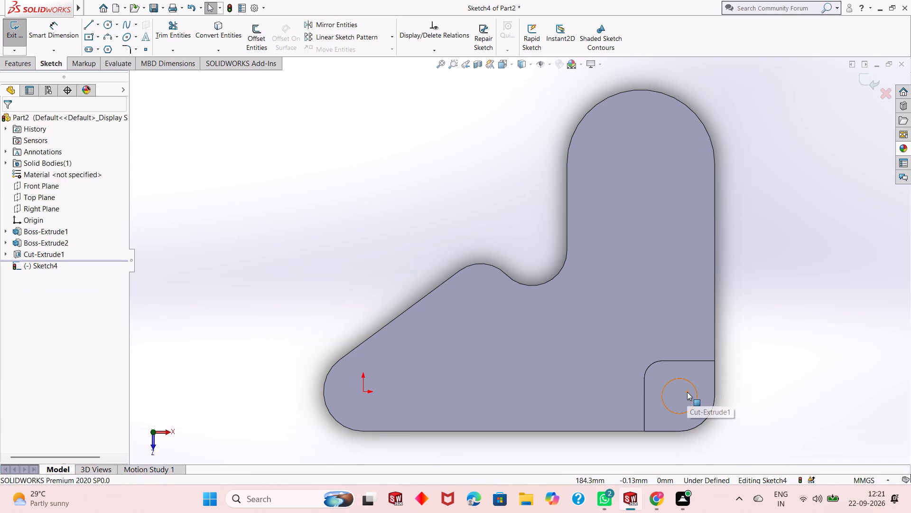
Sketch a circle about 12 mm in diameter on the recess floor, concentric with the recess.
{"action": "left_click", "coordinate": [109, 24]}
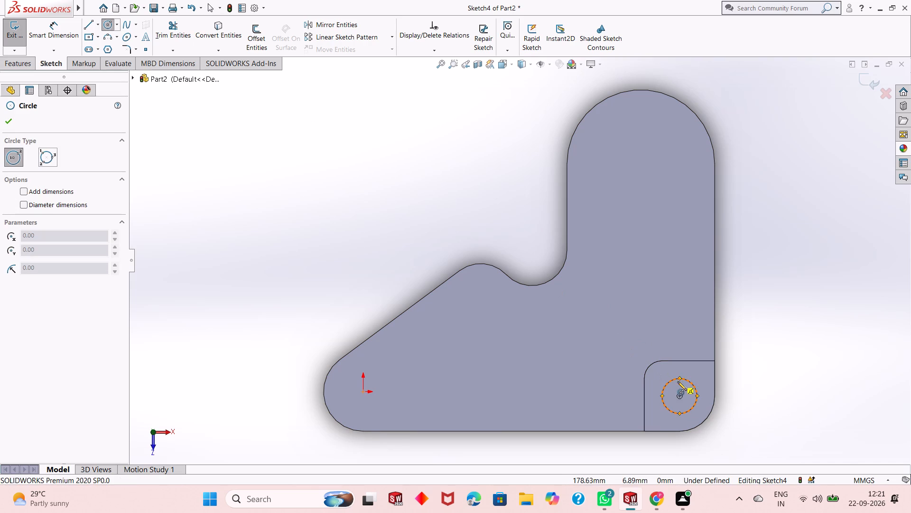
{"action": "left_click", "coordinate": [680, 395]}
{"action": "left_click", "coordinate": [689, 389]}
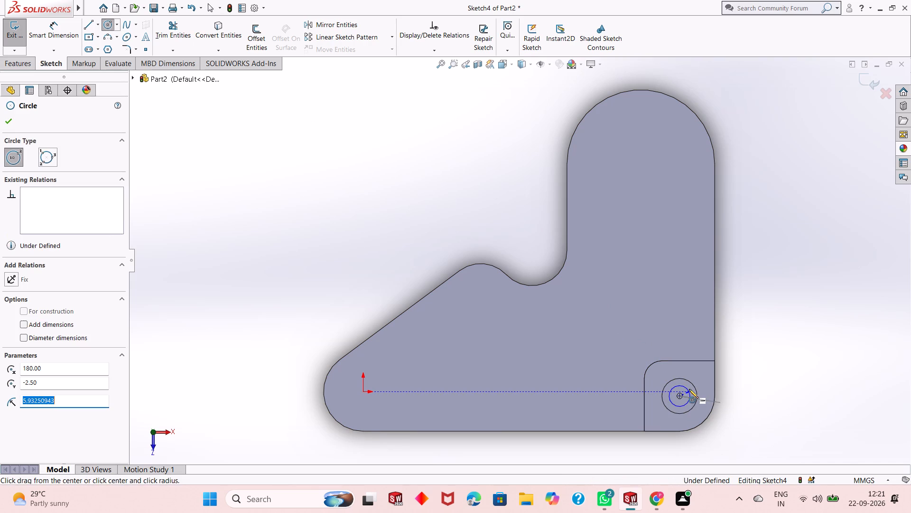
{"action": "right_click", "coordinate": [689, 389]}
{"action": "left_click", "coordinate": [710, 391]}
Dimension the inner circle's diameter as 12 mm.
{"action": "scroll", "coordinate": [539, 359], "scroll_direction": "up", "scroll_amount": 2}
{"action": "scroll", "coordinate": [679, 370], "scroll_direction": "down", "scroll_amount": 4}
{"action": "scroll", "coordinate": [581, 321], "scroll_direction": "down", "scroll_amount": 2}
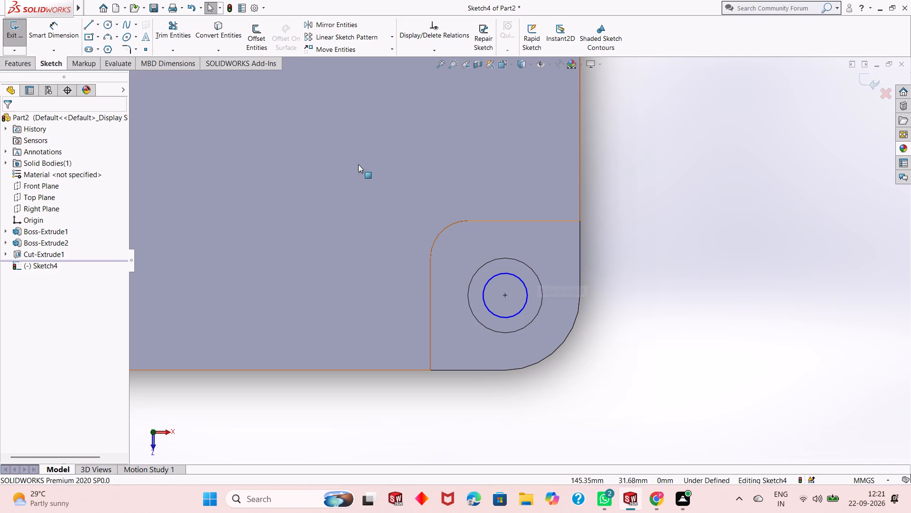
{"action": "left_click", "coordinate": [43, 27]}
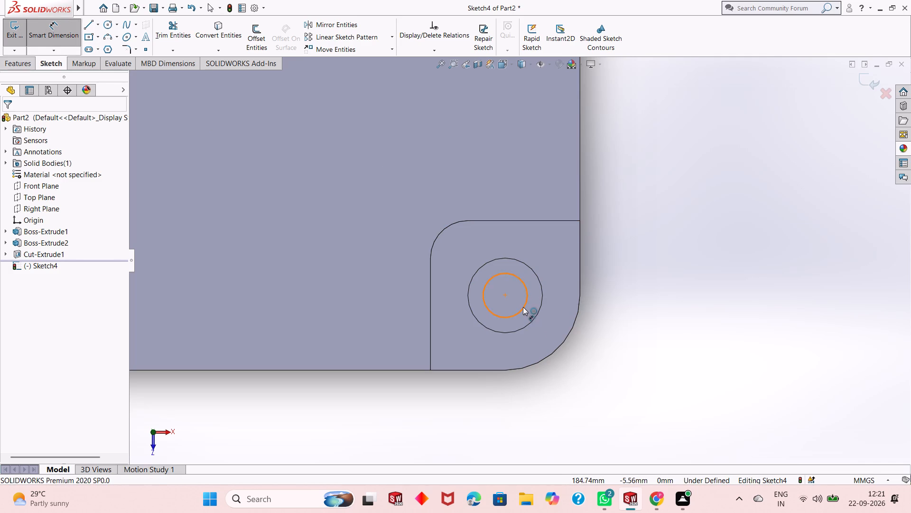
{"action": "left_click", "coordinate": [523, 307]}
{"action": "left_click", "coordinate": [611, 386]}
{"action": "type", "text": "12"}
{"action": "key", "text": "Return"}
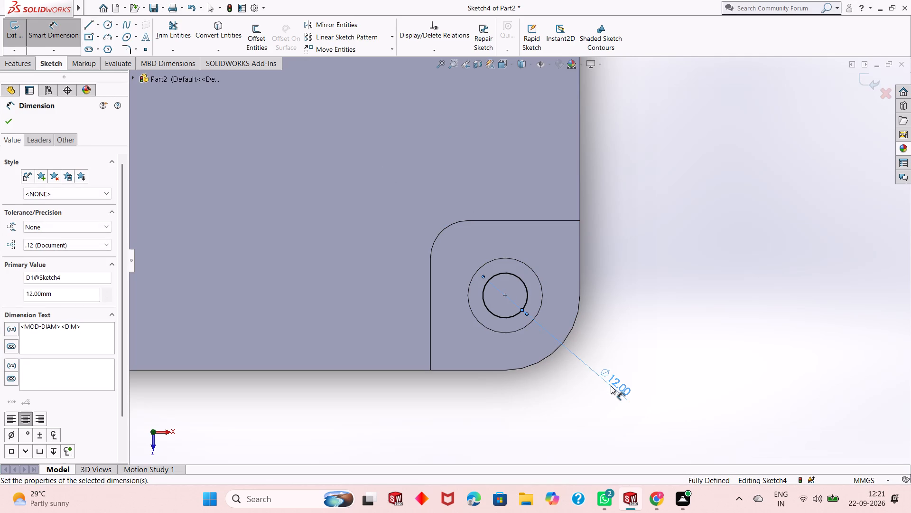
{"action": "right_click", "coordinate": [609, 288]}
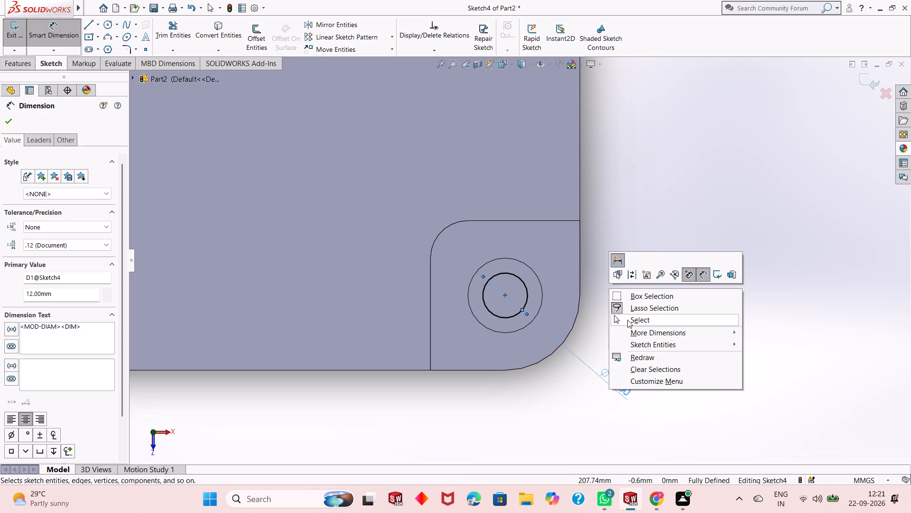
{"action": "left_click", "coordinate": [627, 320]}
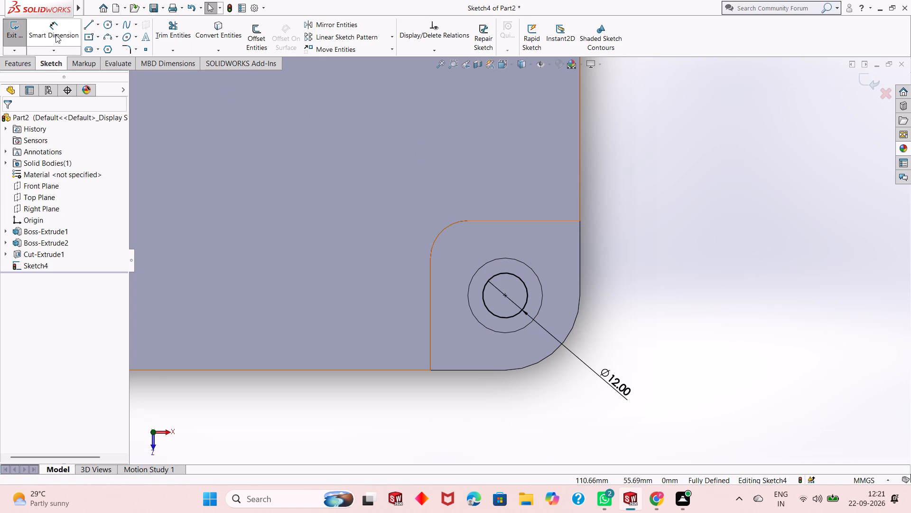
Cut the 12 mm circle on the recess floor with an Extruded Cut set to Through All.
{"action": "left_click", "coordinate": [21, 66]}
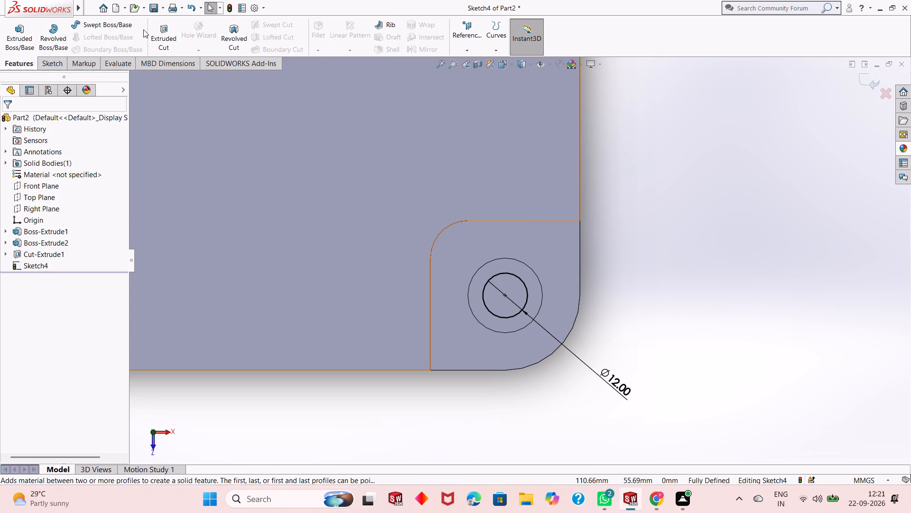
{"action": "left_click", "coordinate": [150, 28]}
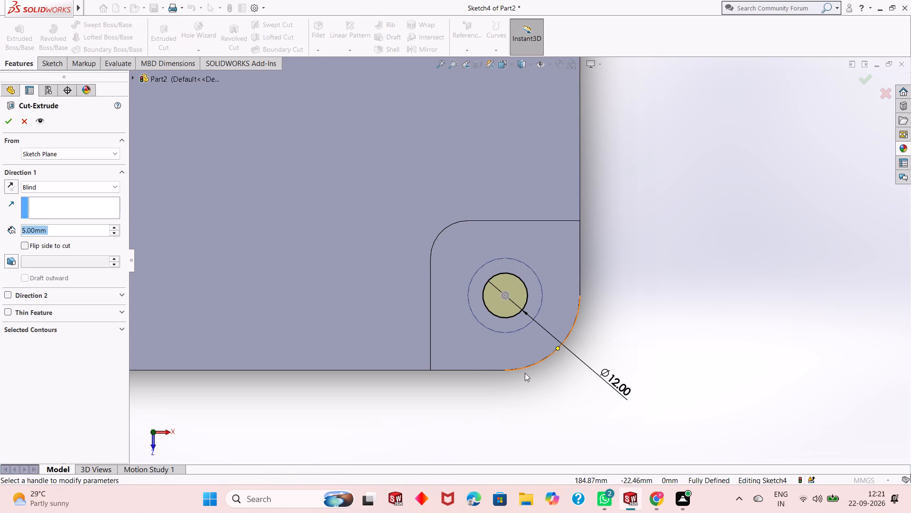
{"action": "middle_click_drag", "start_coordinate": [525, 373], "coordinate": [522, 338]}
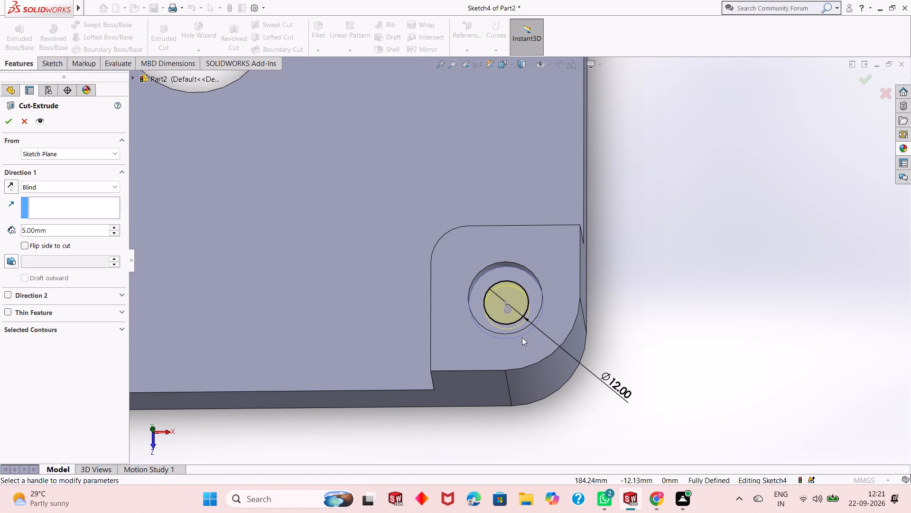
{"action": "left_click", "coordinate": [103, 192]}
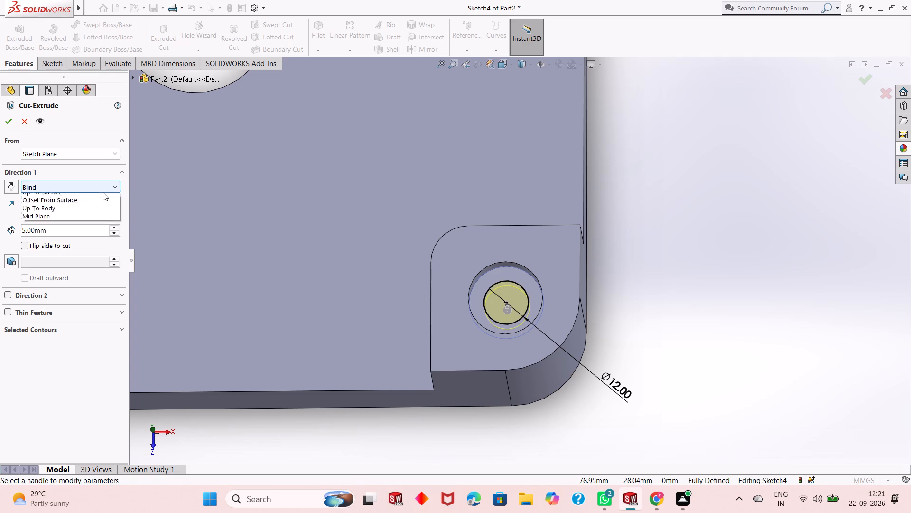
{"action": "left_click", "coordinate": [103, 205]}
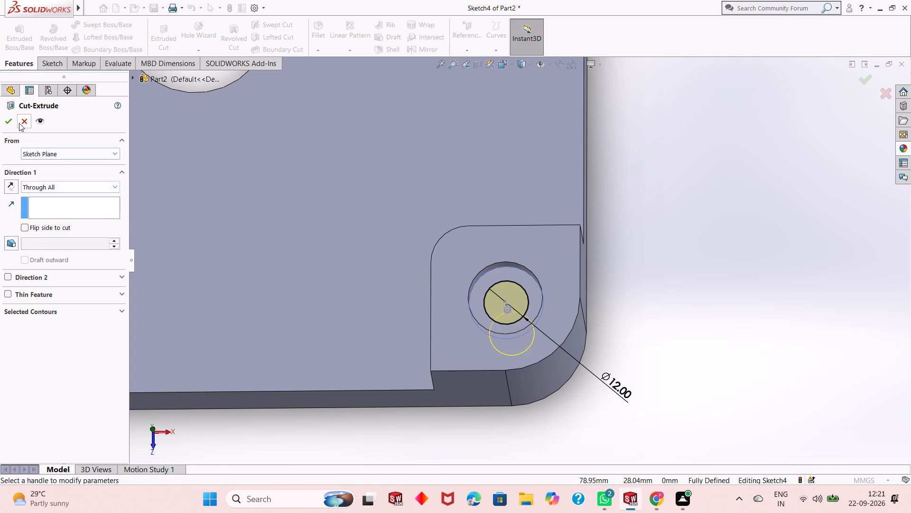
{"action": "left_click", "coordinate": [7, 121]}
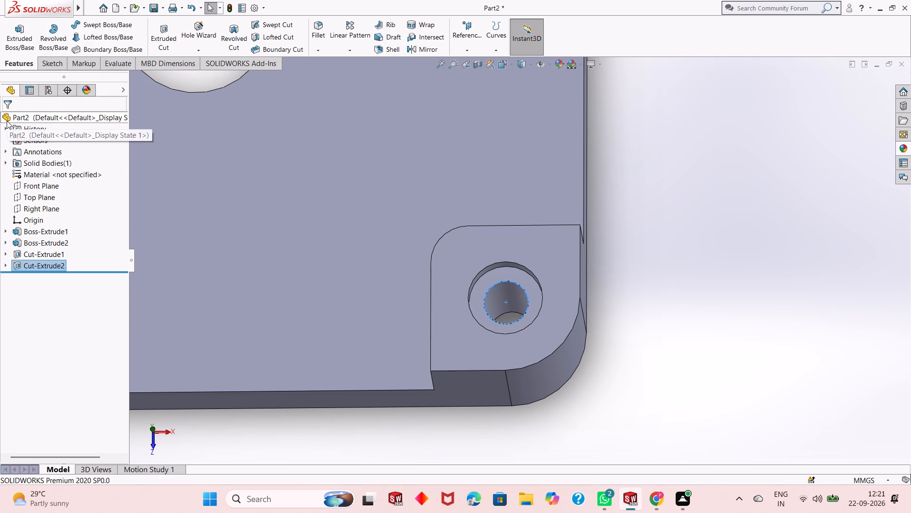
{"action": "left_click", "coordinate": [700, 278]}
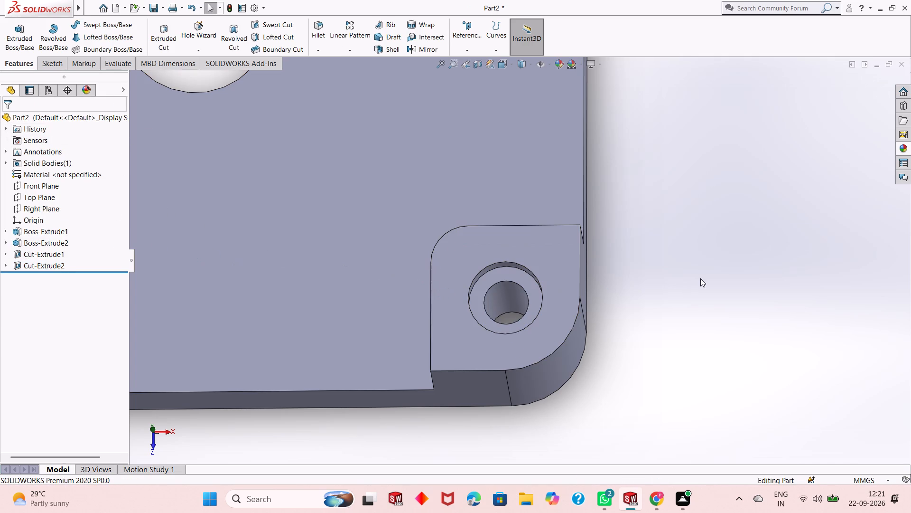
{"action": "left_click", "coordinate": [660, 257]}
Start a new sketch on the plate's large top face, viewed face-on.
{"action": "scroll", "coordinate": [660, 257], "scroll_direction": "up", "scroll_amount": 4, "text": "ctrl"}
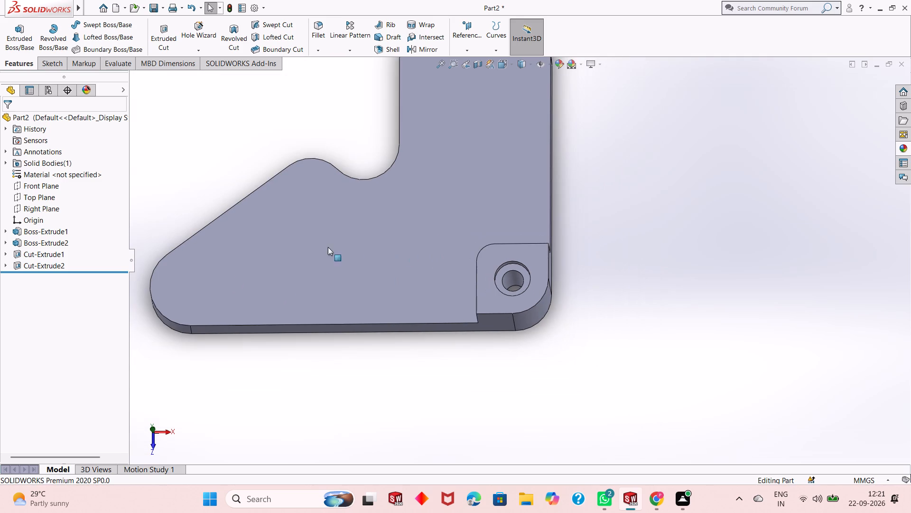
{"action": "scroll", "coordinate": [258, 251], "scroll_direction": "down", "scroll_amount": 2, "text": "ctrl"}
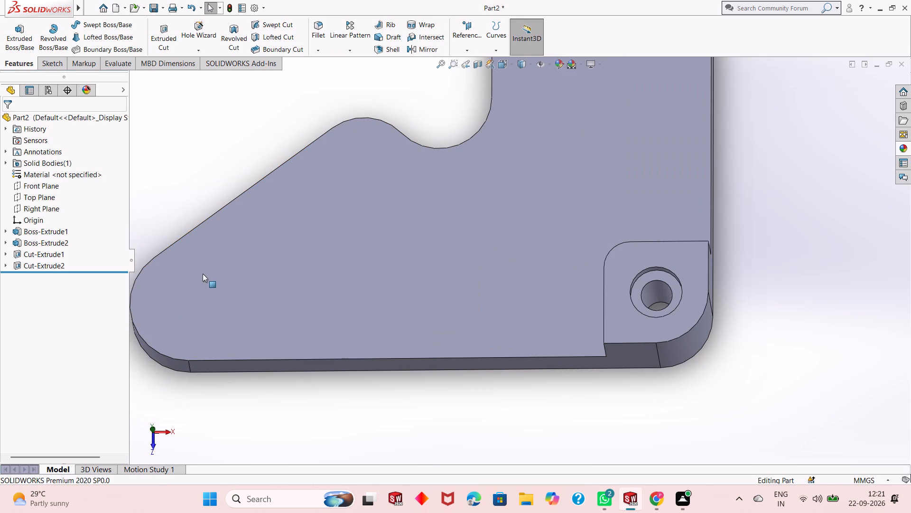
{"action": "scroll", "coordinate": [203, 274], "scroll_direction": "up", "scroll_amount": 2, "text": "ctrl"}
{"action": "scroll", "coordinate": [290, 270], "scroll_direction": "down", "scroll_amount": 1, "text": "ctrl"}
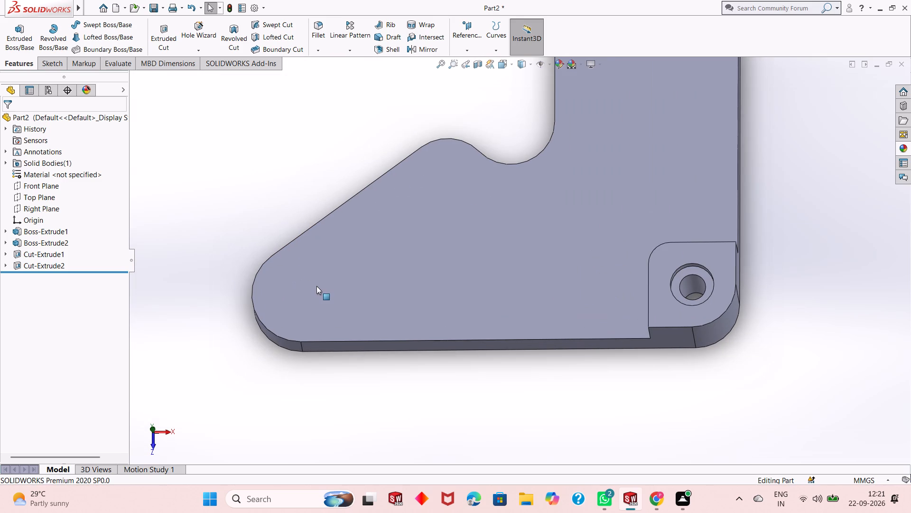
{"action": "left_click", "coordinate": [316, 286]}
{"action": "left_click", "coordinate": [360, 262]}
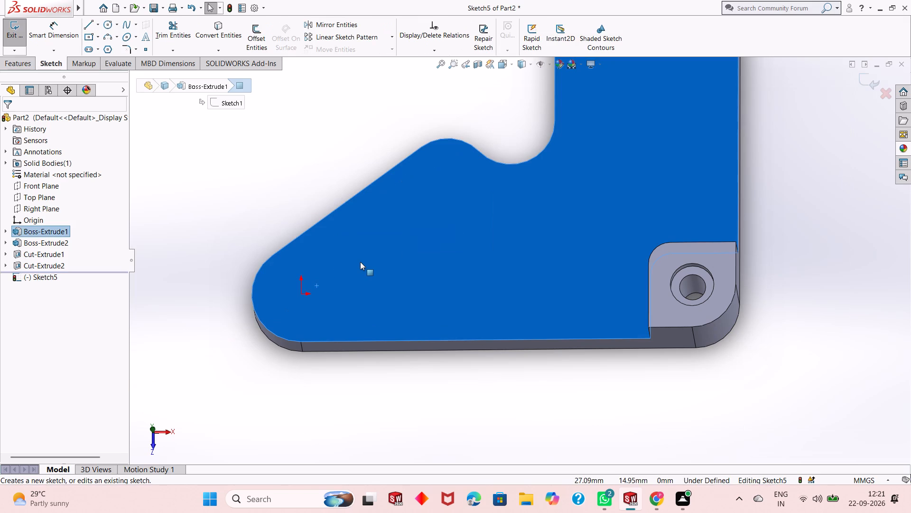
{"action": "key", "text": "ctrl+8"}
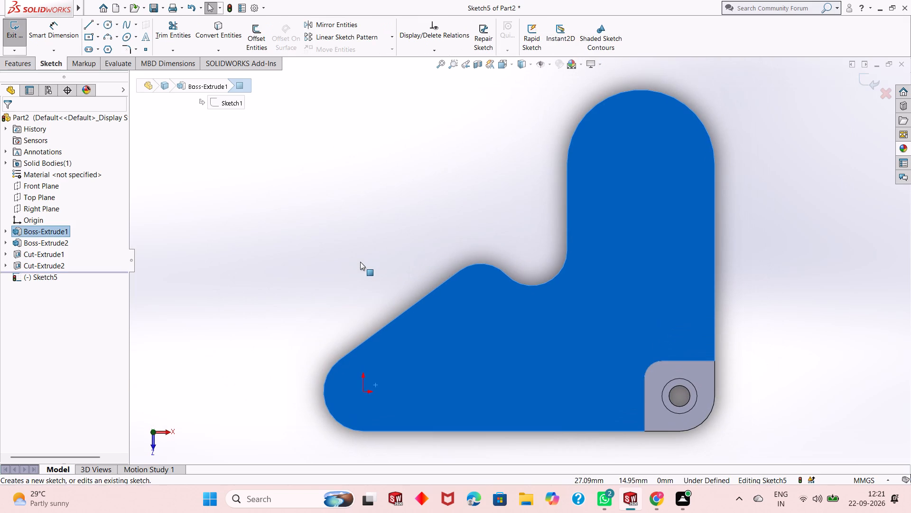
{"action": "left_click", "coordinate": [360, 262]}
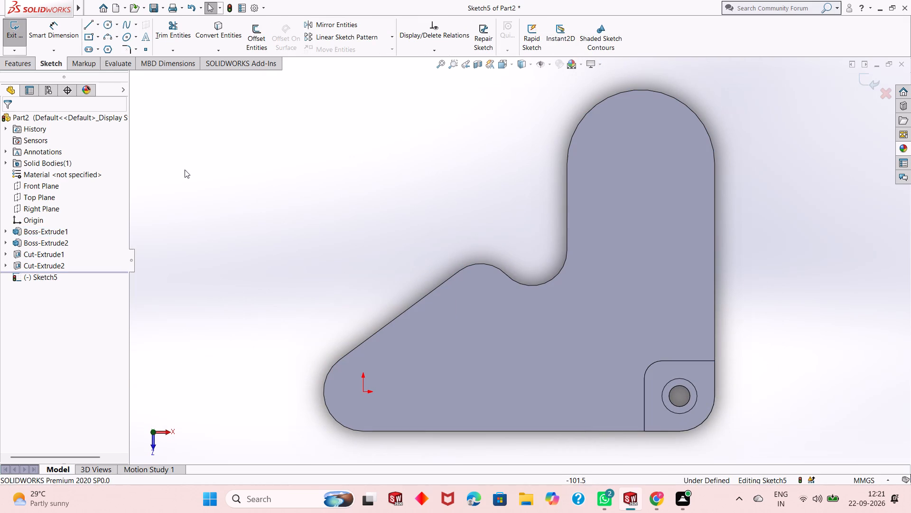
Sketch a circle about 33 mm in diameter centred on the origin, inside the plate's rounded narrow end.
{"action": "left_click", "coordinate": [105, 26]}
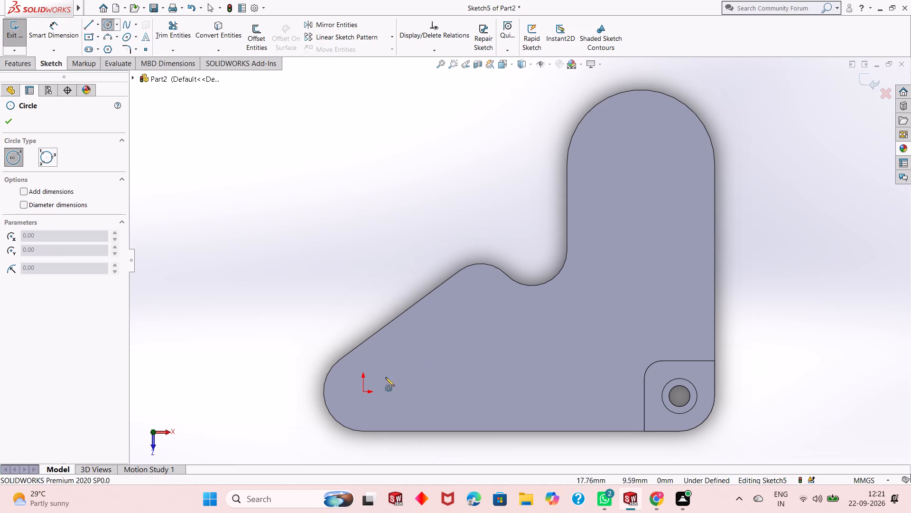
{"action": "left_click", "coordinate": [364, 390]}
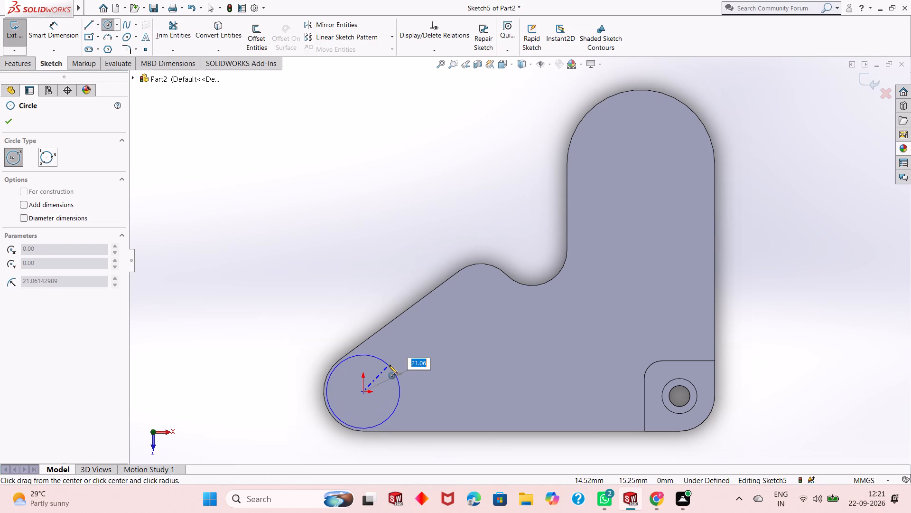
{"action": "left_click", "coordinate": [382, 370]}
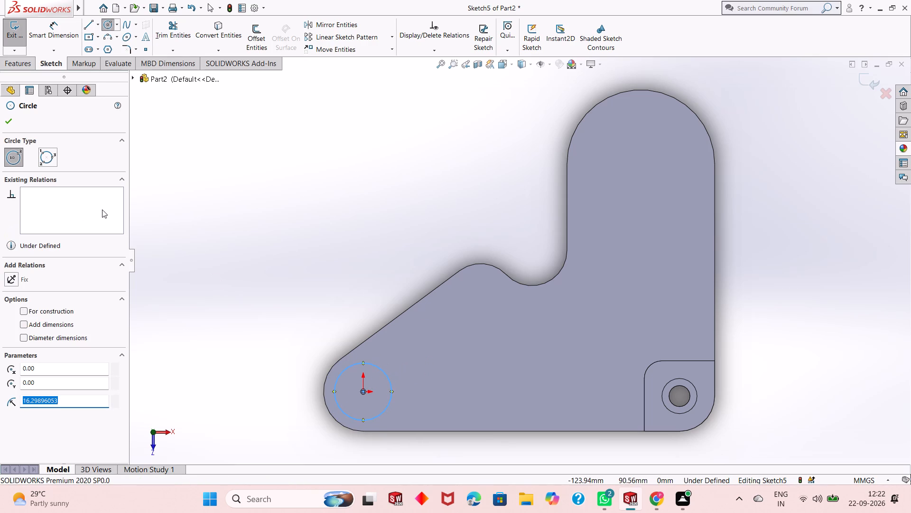
{"action": "left_click", "coordinate": [4, 128]}
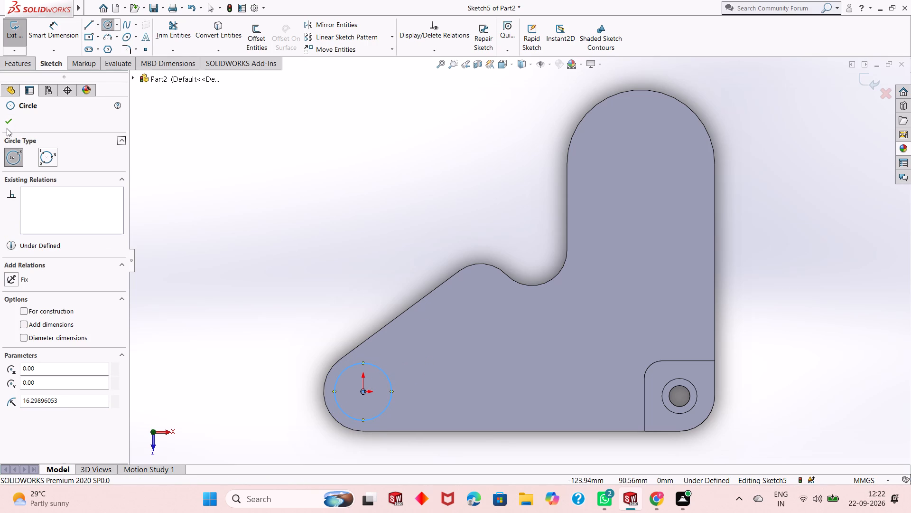
{"action": "left_click", "coordinate": [8, 125]}
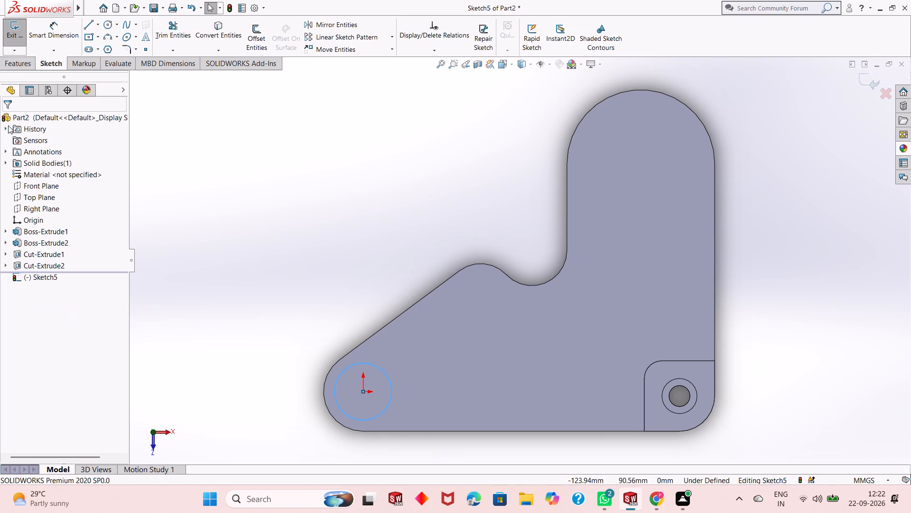
Dimension the diameter of the circle at the origin as 20 mm.
{"action": "left_click", "coordinate": [17, 62]}
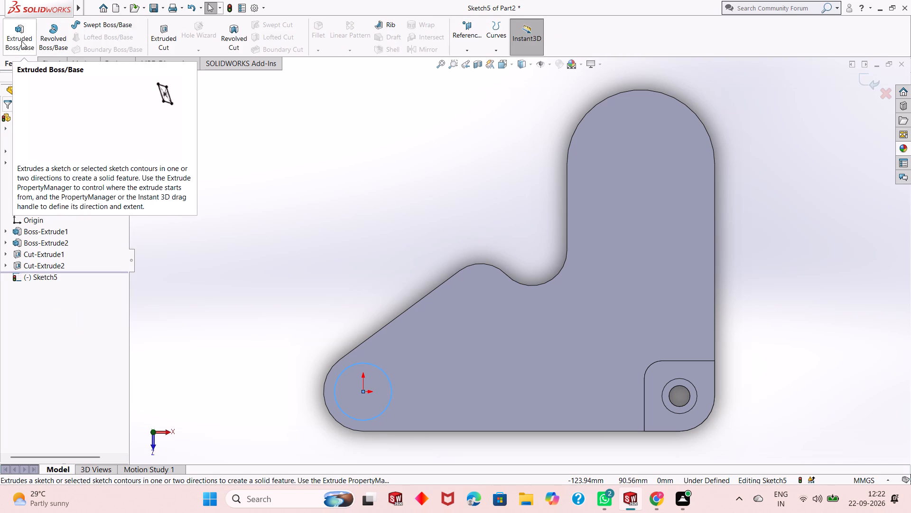
{"action": "left_click", "coordinate": [45, 60]}
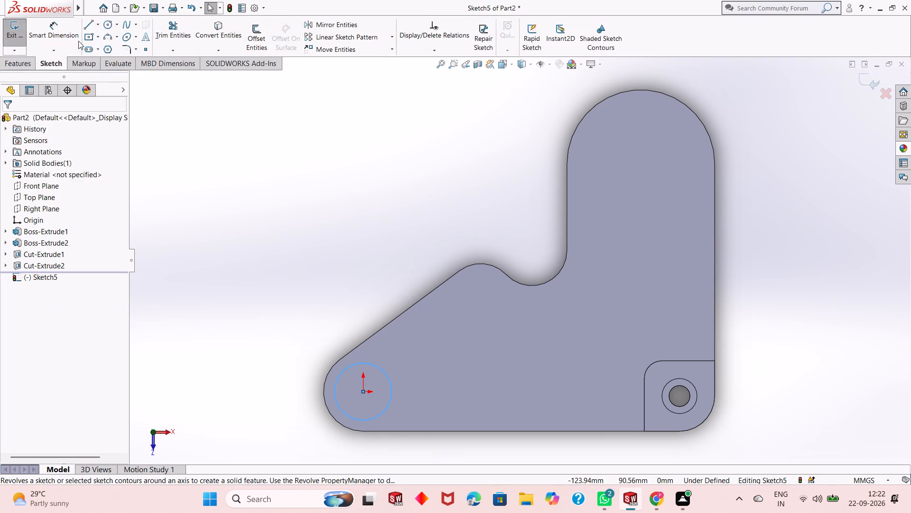
{"action": "left_click", "coordinate": [57, 29]}
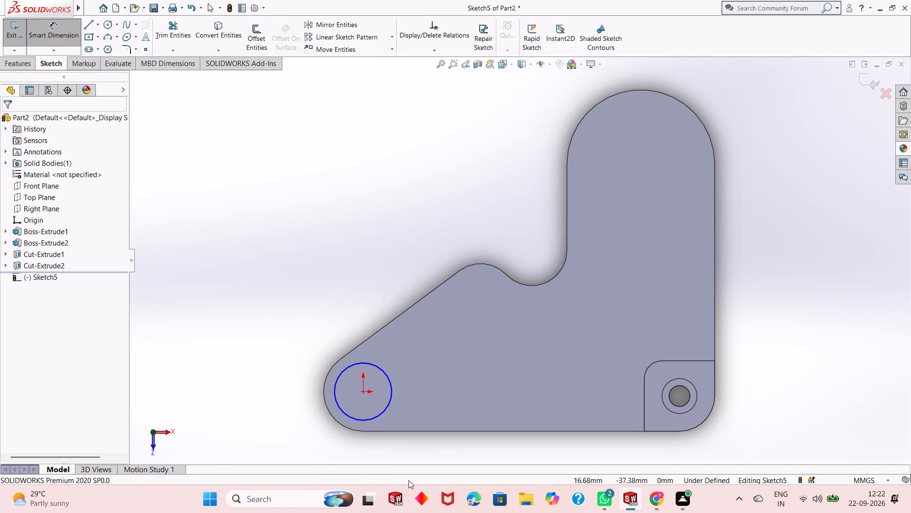
{"action": "left_click", "coordinate": [354, 416]}
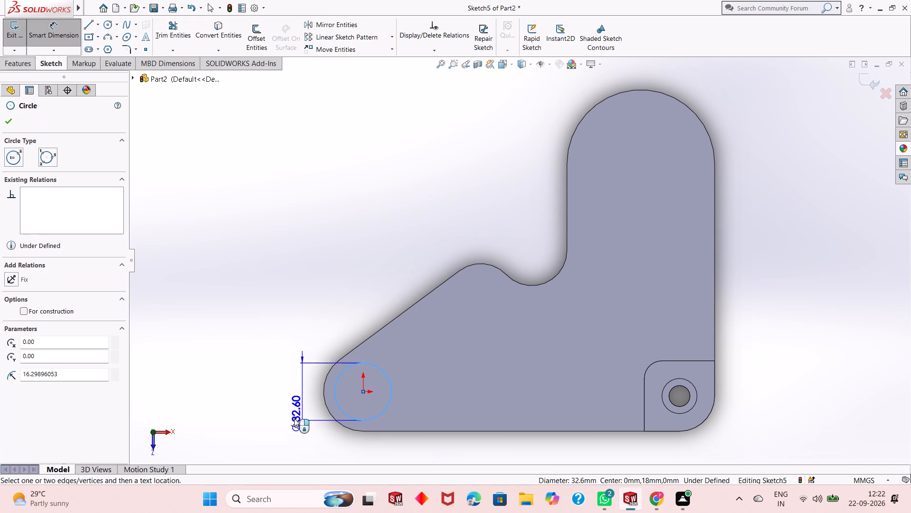
{"action": "left_click", "coordinate": [279, 441]}
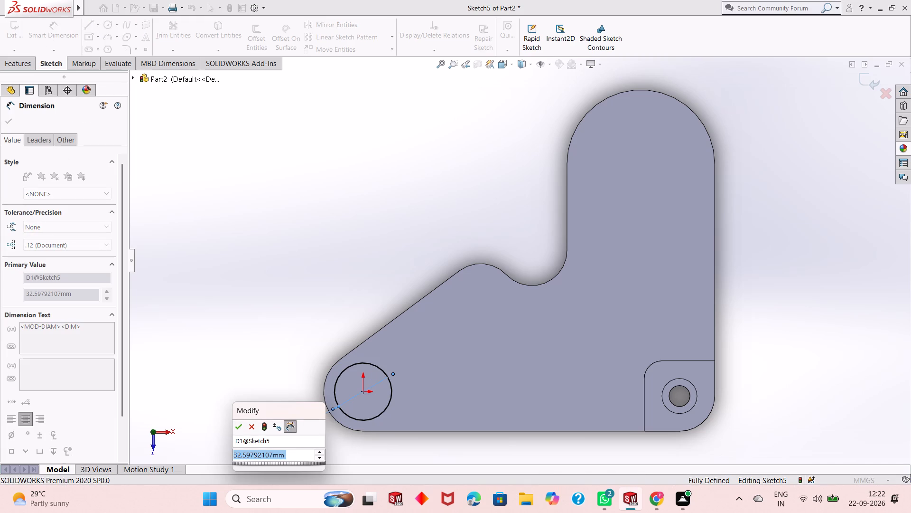
{"action": "key", "text": "4"}
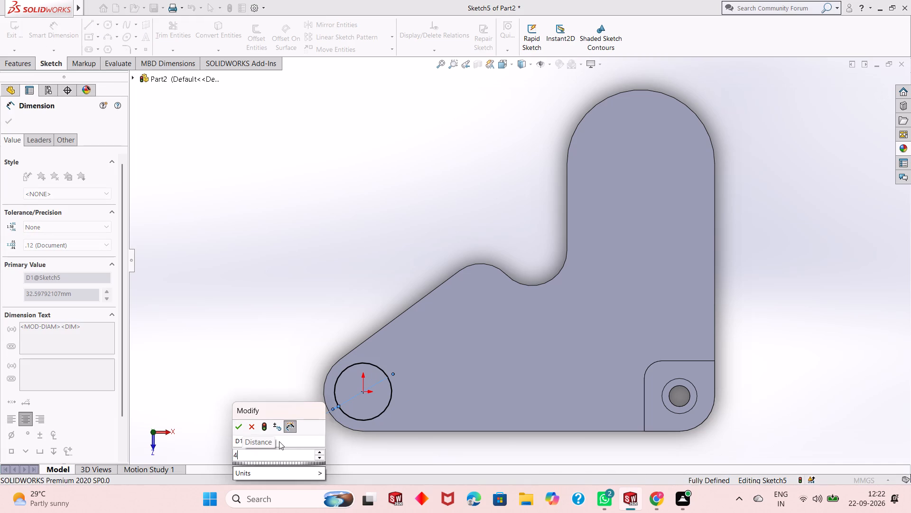
{"action": "key", "text": "BackSpace"}
{"action": "type", "text": "20"}
{"action": "key", "text": "Return"}
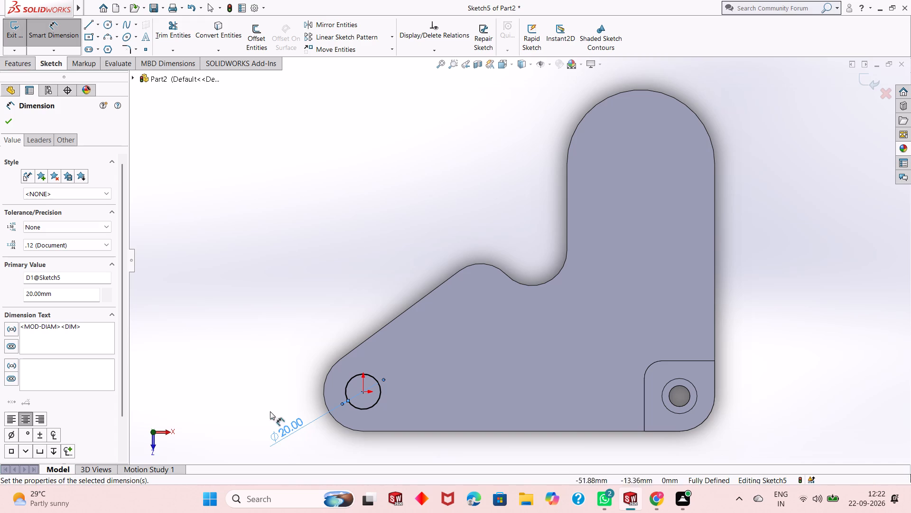
{"action": "left_click", "coordinate": [5, 121]}
Cut the 20 mm circle at the plate's narrow end with an Extruded Cut set to Through All.
{"action": "left_click", "coordinate": [6, 64]}
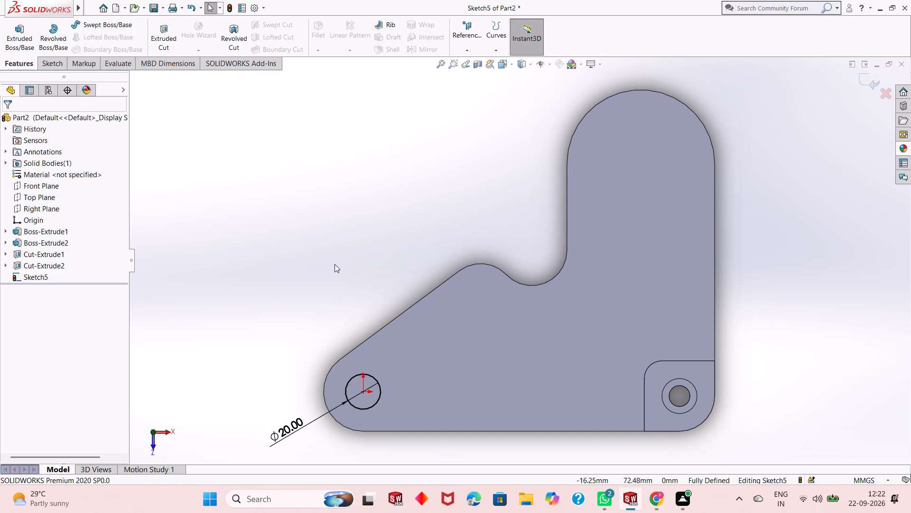
{"action": "left_click", "coordinate": [171, 47]}
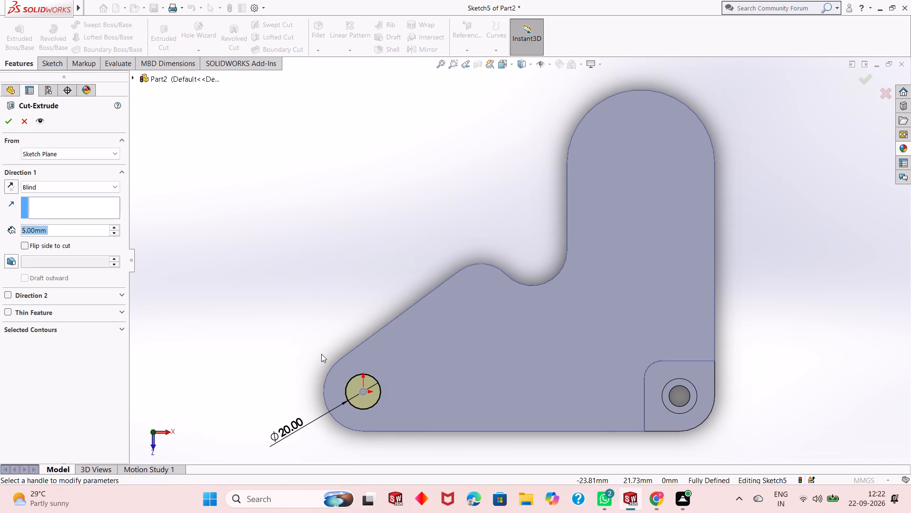
{"action": "middle_click_drag", "start_coordinate": [321, 354], "coordinate": [320, 280]}
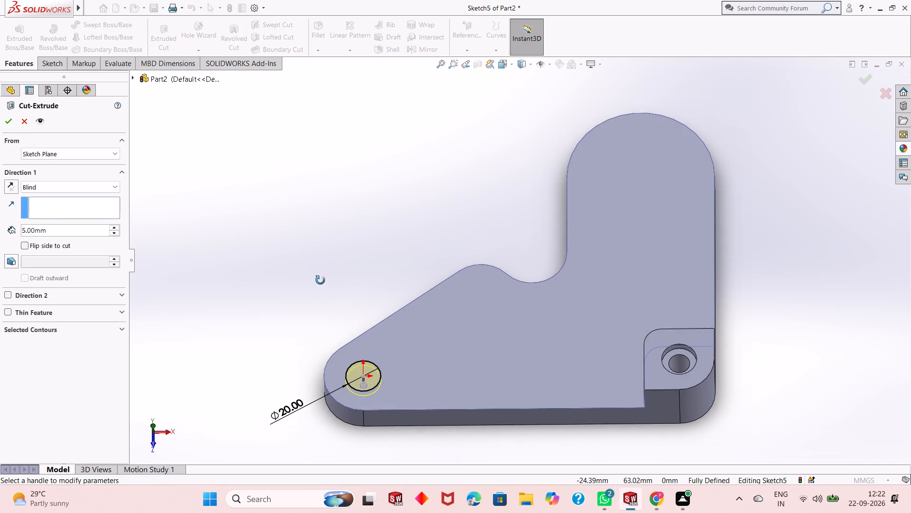
{"action": "middle_click_drag", "start_coordinate": [320, 280], "coordinate": [320, 280]}
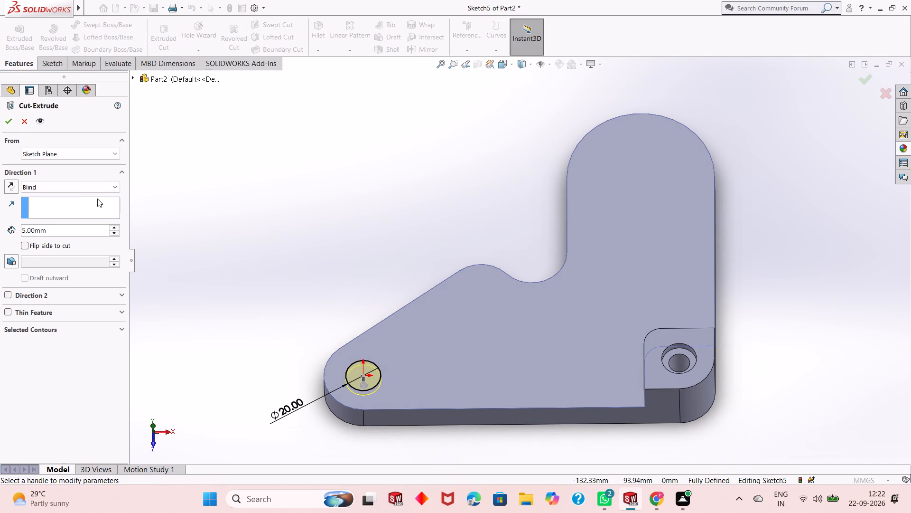
{"action": "left_click", "coordinate": [90, 192]}
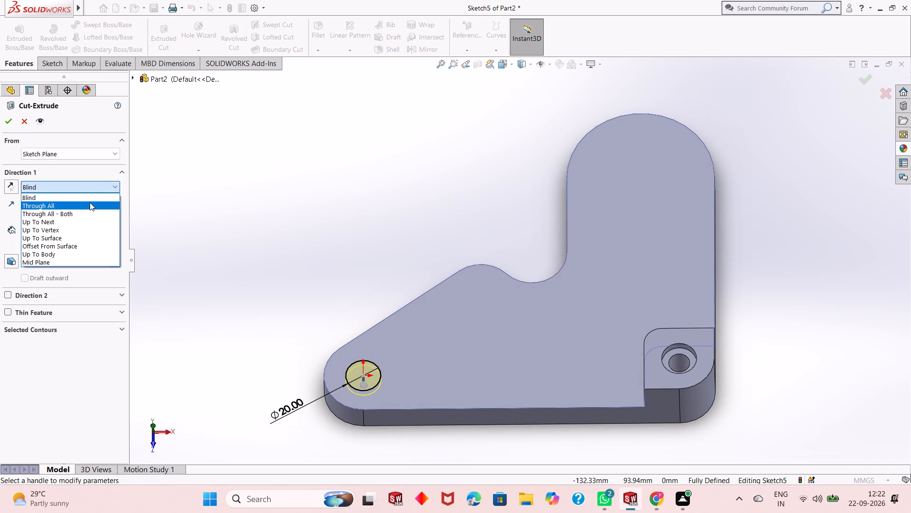
{"action": "left_click", "coordinate": [90, 202]}
{"action": "left_click", "coordinate": [14, 117]}
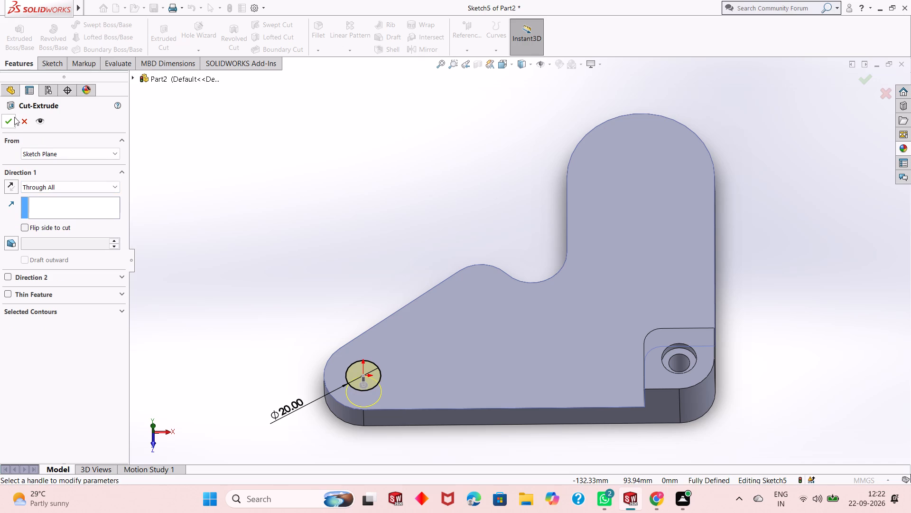
{"action": "left_click", "coordinate": [288, 245]}
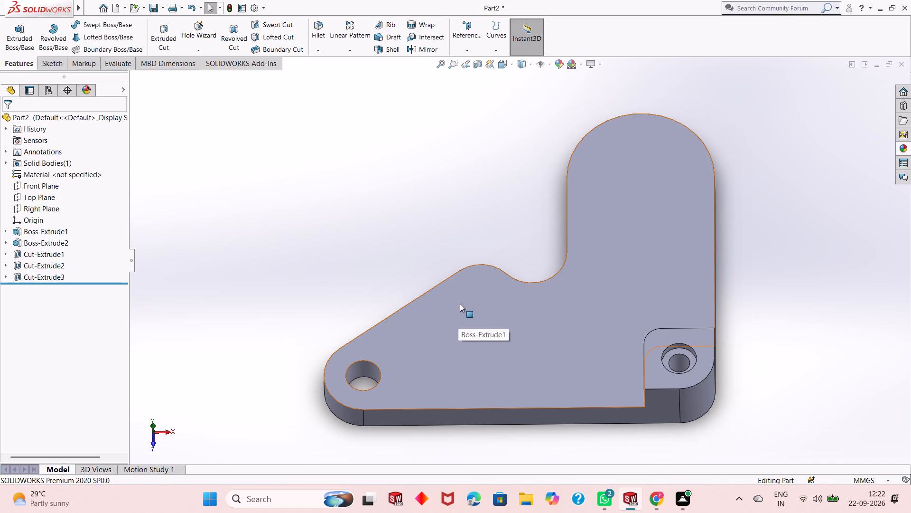
{"action": "scroll", "coordinate": [449, 345], "scroll_direction": "up", "scroll_amount": 4, "text": "ctrl"}
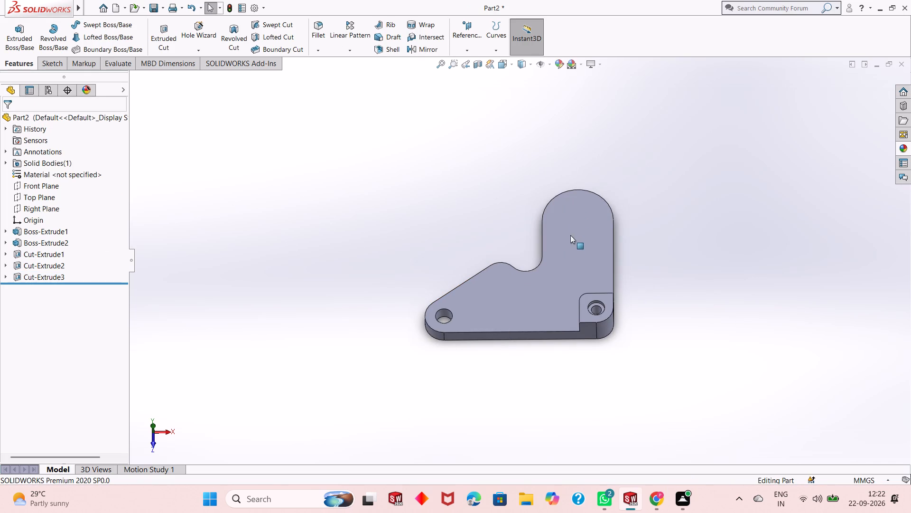
{"action": "scroll", "coordinate": [557, 267], "scroll_direction": "down", "scroll_amount": 4, "text": "ctrl"}
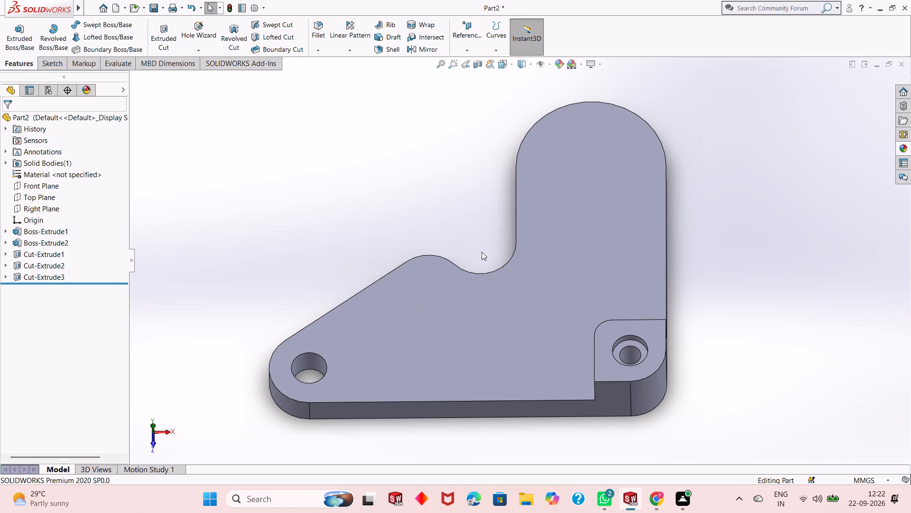
Inspect the plate from all around, checking its outline, underside, the counterbored corner boss and the 20 mm through hole.
{"action": "left_click", "coordinate": [707, 260]}
{"action": "left_click", "coordinate": [566, 329]}
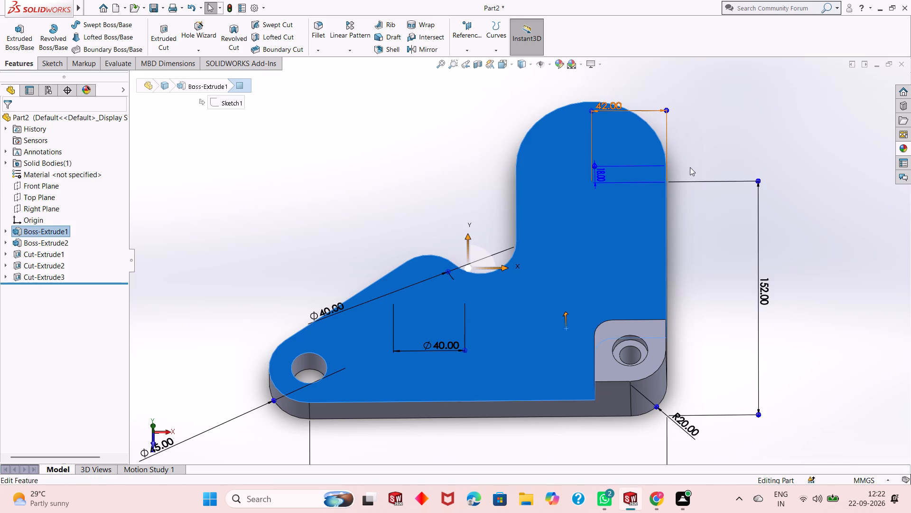
{"action": "left_click", "coordinate": [734, 120]}
{"action": "left_click", "coordinate": [734, 120]}
{"action": "right_click", "coordinate": [734, 120]}
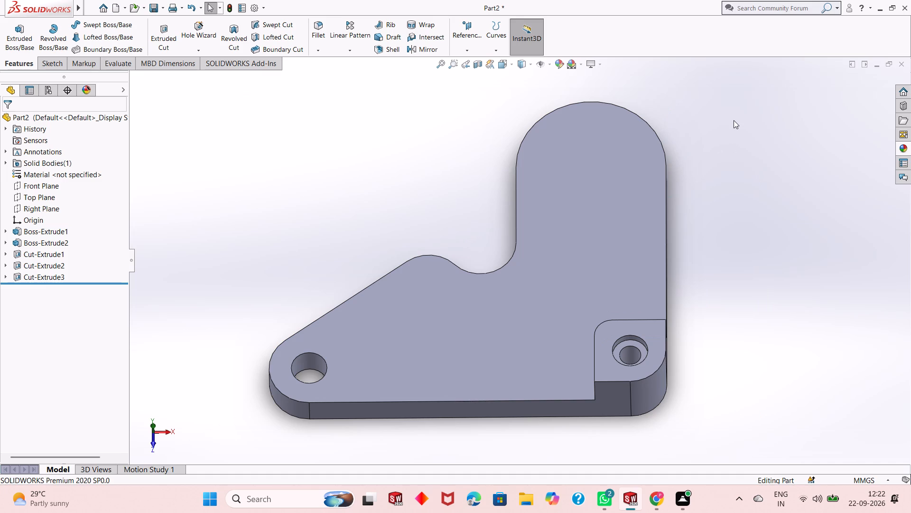
{"action": "left_click", "coordinate": [755, 163]}
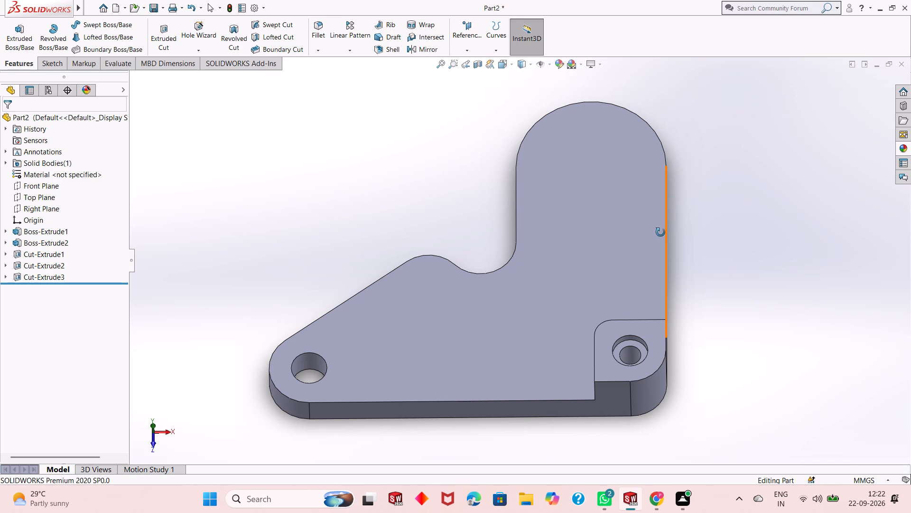
{"action": "left_click_drag", "start_coordinate": [660, 232], "coordinate": [524, 294]}
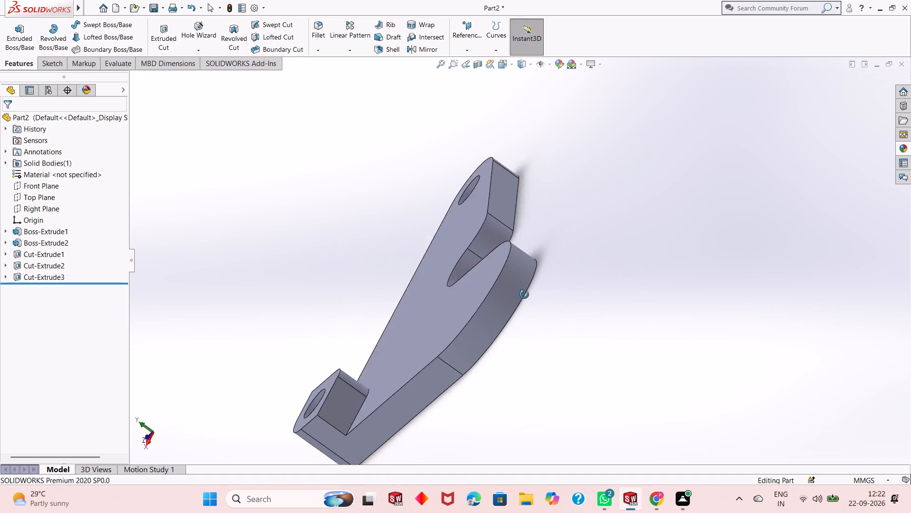
{"action": "left_click_drag", "start_coordinate": [524, 294], "coordinate": [521, 299]}
{"action": "left_click_drag", "start_coordinate": [521, 299], "coordinate": [450, 298]}
{"action": "left_click_drag", "start_coordinate": [499, 318], "coordinate": [607, 281]}
{"action": "left_click_drag", "start_coordinate": [465, 365], "coordinate": [498, 263]}
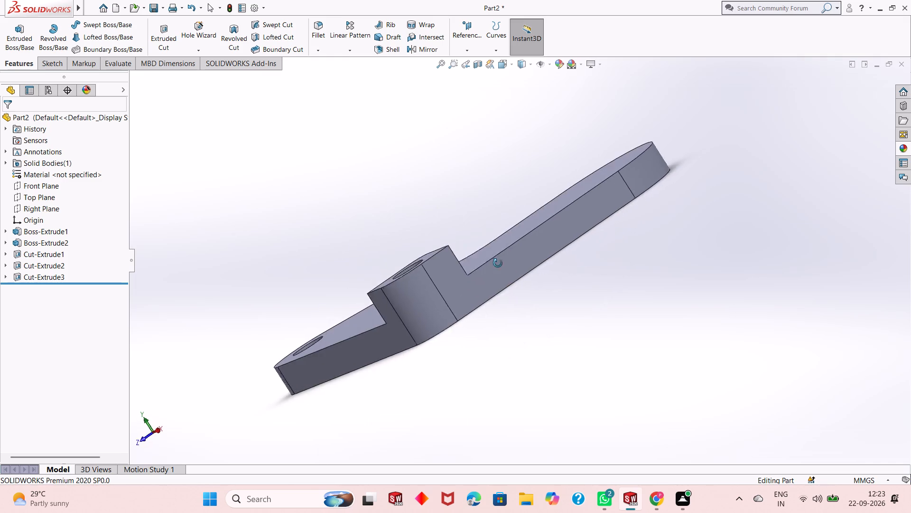
{"action": "left_click_drag", "start_coordinate": [498, 263], "coordinate": [597, 284]}
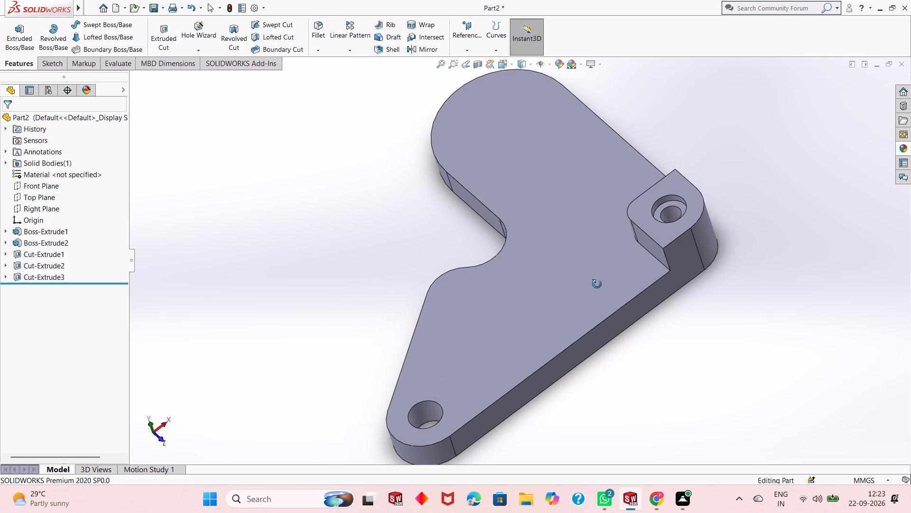
{"action": "left_click_drag", "start_coordinate": [597, 284], "coordinate": [596, 290]}
{"action": "left_click_drag", "start_coordinate": [596, 290], "coordinate": [634, 286]}
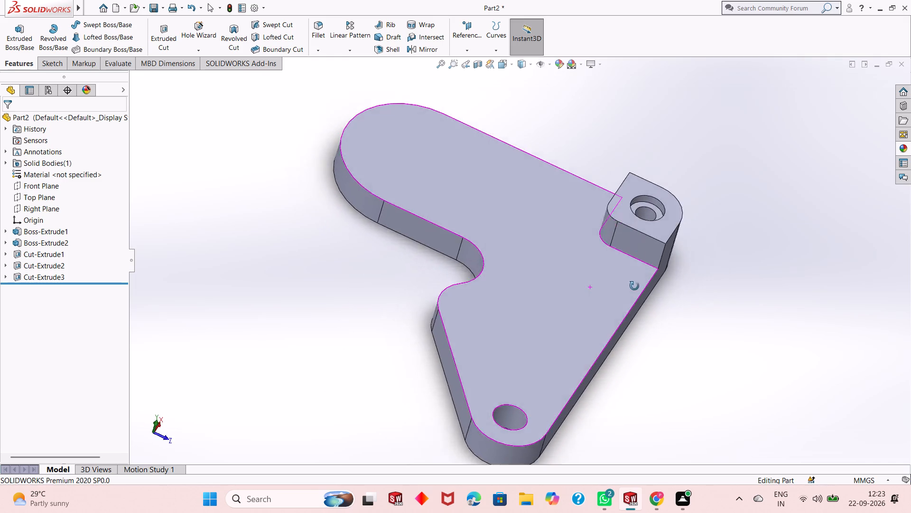
{"action": "left_click_drag", "start_coordinate": [634, 286], "coordinate": [614, 320]}
{"action": "left_click_drag", "start_coordinate": [617, 266], "coordinate": [616, 261]}
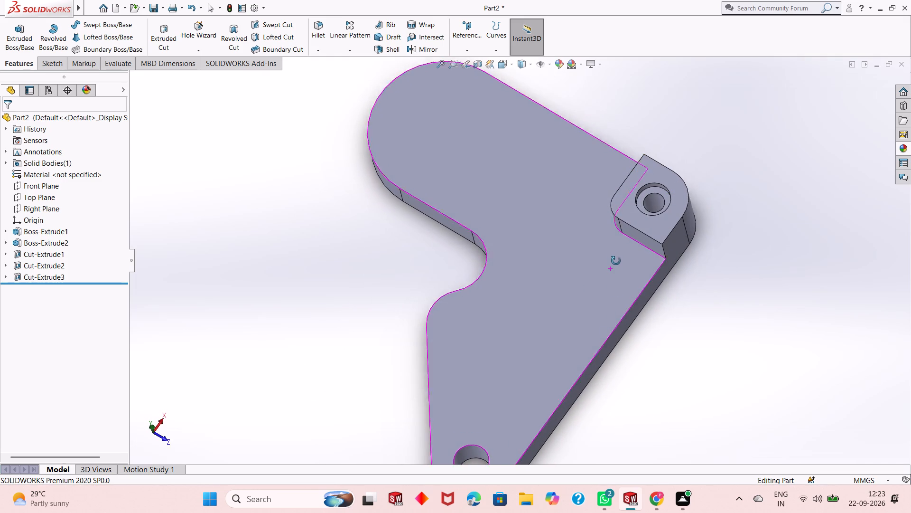
{"action": "left_click_drag", "start_coordinate": [616, 261], "coordinate": [625, 133]}
{"action": "left_click_drag", "start_coordinate": [578, 193], "coordinate": [602, 165]}
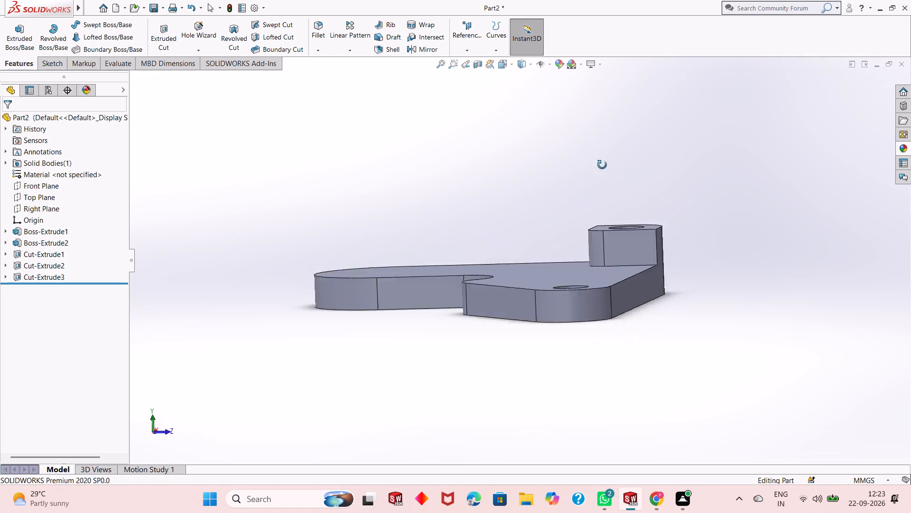
{"action": "left_click_drag", "start_coordinate": [602, 165], "coordinate": [604, 210]}
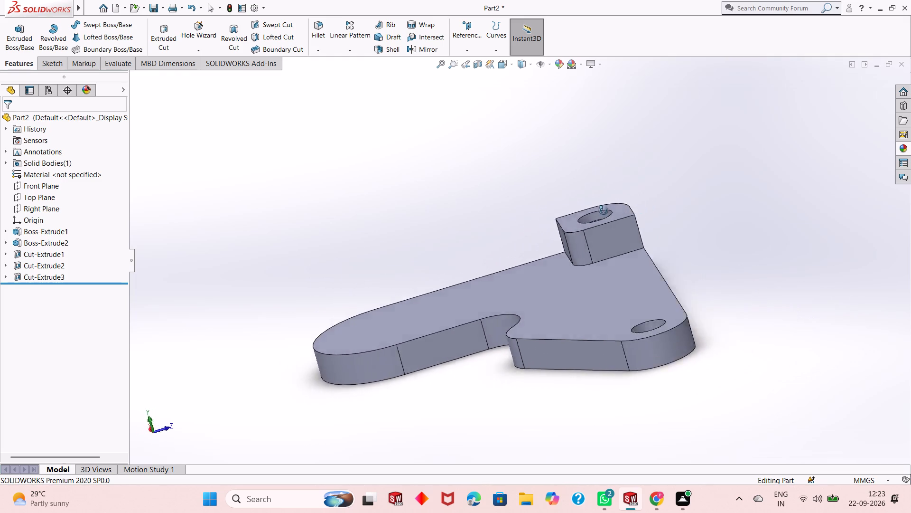
{"action": "left_click_drag", "start_coordinate": [604, 210], "coordinate": [539, 361]}
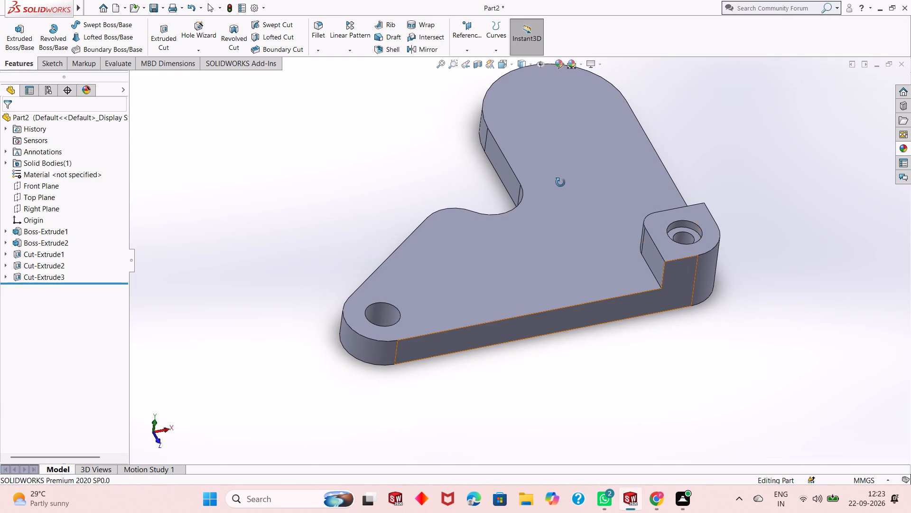
{"action": "scroll", "coordinate": [560, 182], "scroll_direction": "up", "scroll_amount": 3, "text": "ctrl"}
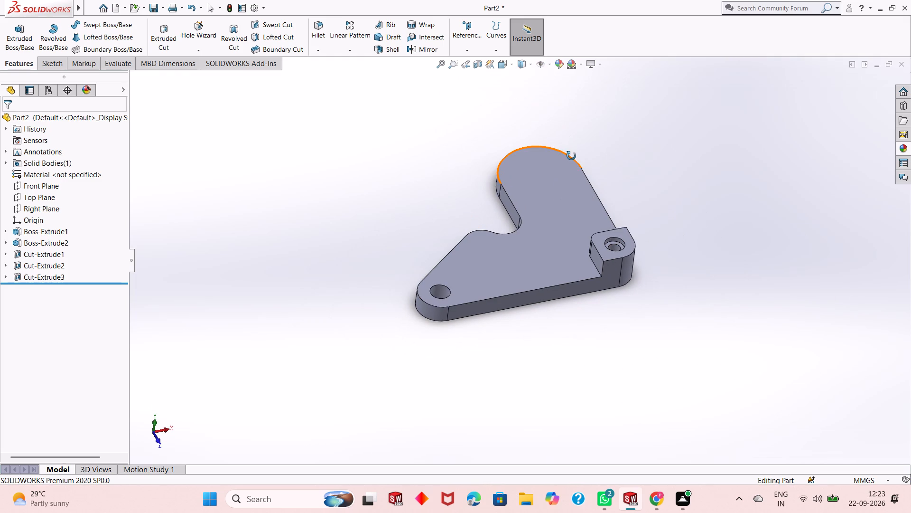
{"action": "scroll", "coordinate": [571, 156], "scroll_direction": "down", "scroll_amount": 1, "text": "ctrl"}
{"action": "scroll", "coordinate": [543, 226], "scroll_direction": "down", "scroll_amount": 1, "text": "ctrl"}
{"action": "left_click_drag", "start_coordinate": [543, 226], "coordinate": [513, 232]}
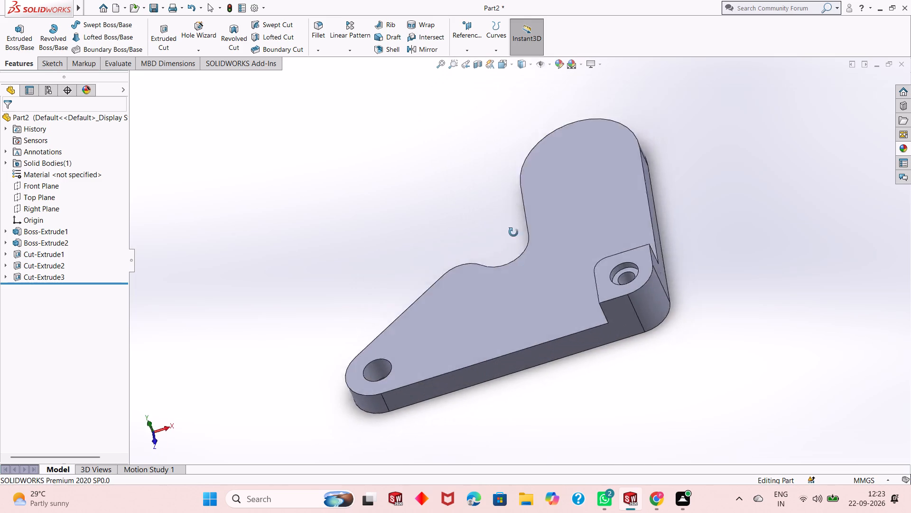
{"action": "left_click_drag", "start_coordinate": [513, 232], "coordinate": [598, 249]}
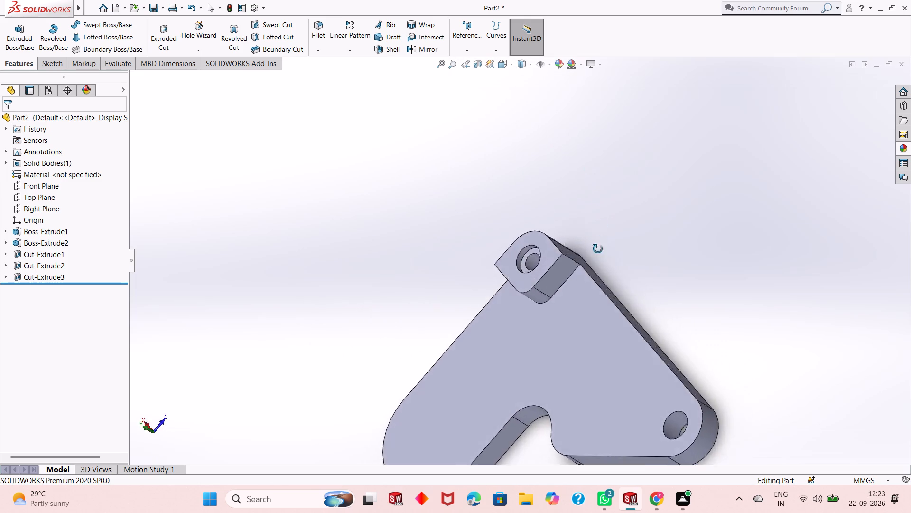
{"action": "left_click_drag", "start_coordinate": [598, 249], "coordinate": [449, 312]}
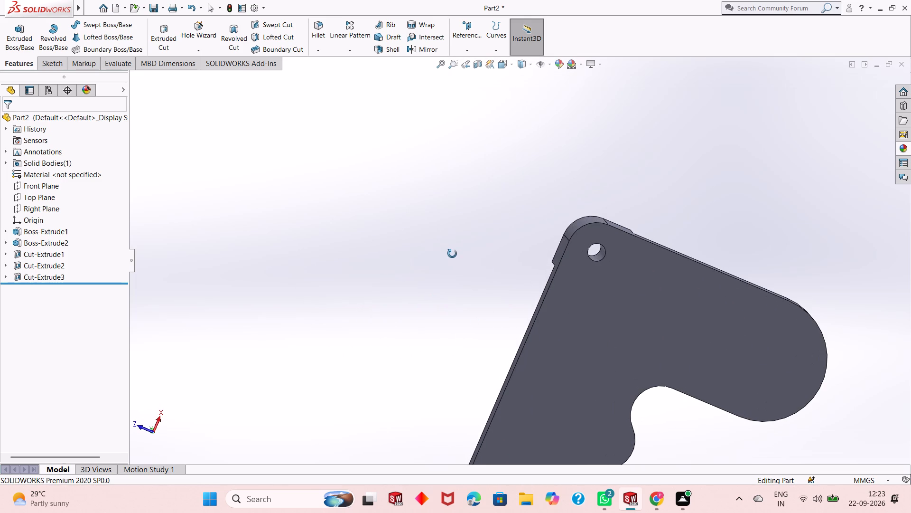
{"action": "scroll", "coordinate": [451, 252], "scroll_direction": "up", "scroll_amount": 4, "text": "ctrl"}
{"action": "left_click_drag", "start_coordinate": [527, 254], "coordinate": [578, 393]}
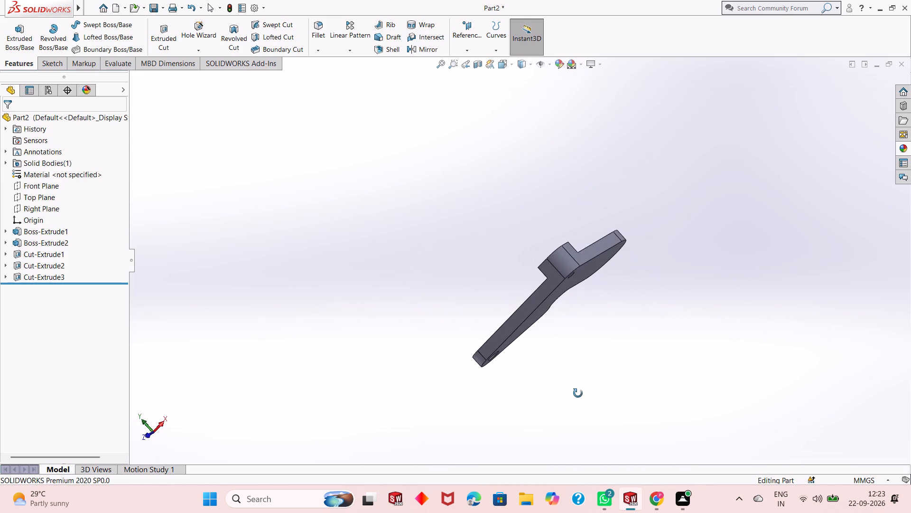
{"action": "left_click_drag", "start_coordinate": [588, 219], "coordinate": [677, 324]}
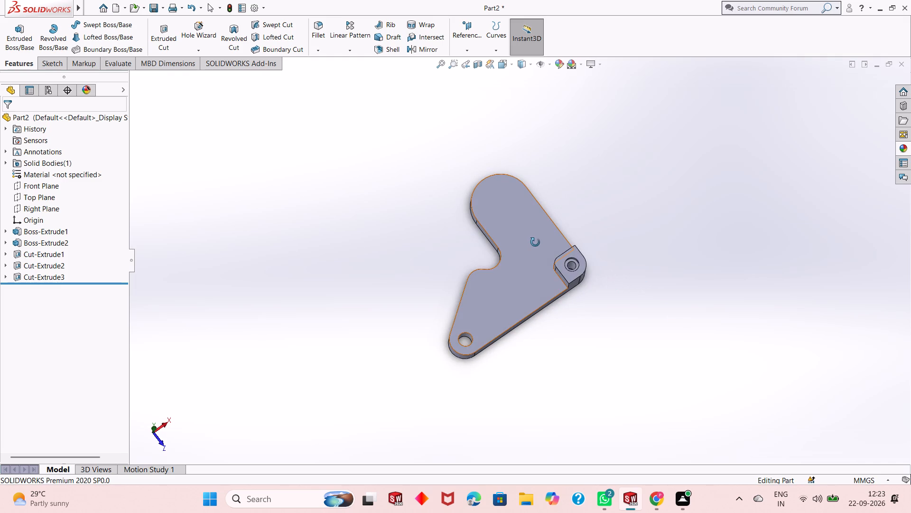
{"action": "scroll", "coordinate": [535, 242], "scroll_direction": "down", "scroll_amount": 2, "text": "ctrl"}
{"action": "scroll", "coordinate": [535, 242], "scroll_direction": "up", "scroll_amount": 6, "text": "ctrl"}
{"action": "scroll", "coordinate": [535, 242], "scroll_direction": "down", "scroll_amount": 5, "text": "ctrl"}
{"action": "left_click_drag", "start_coordinate": [485, 338], "coordinate": [521, 232]}
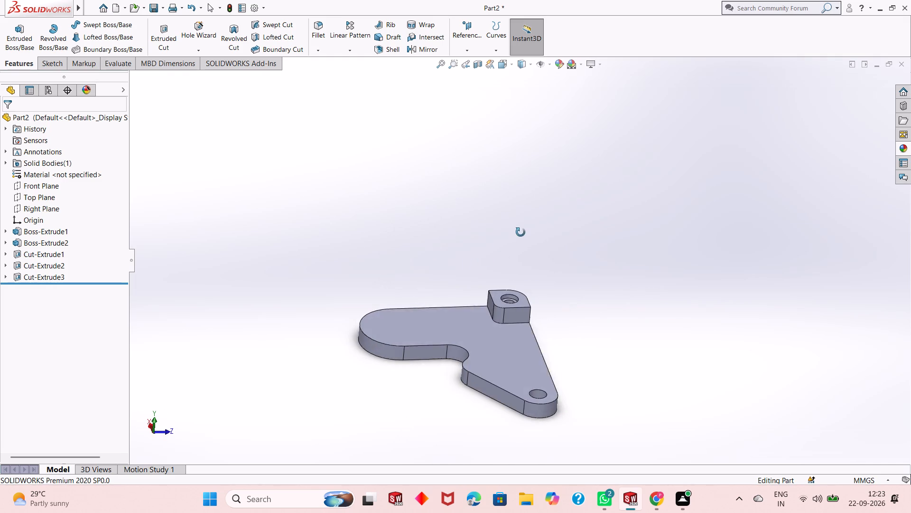
{"action": "left_click_drag", "start_coordinate": [521, 232], "coordinate": [521, 231]}
{"action": "left_click_drag", "start_coordinate": [514, 356], "coordinate": [405, 251]}
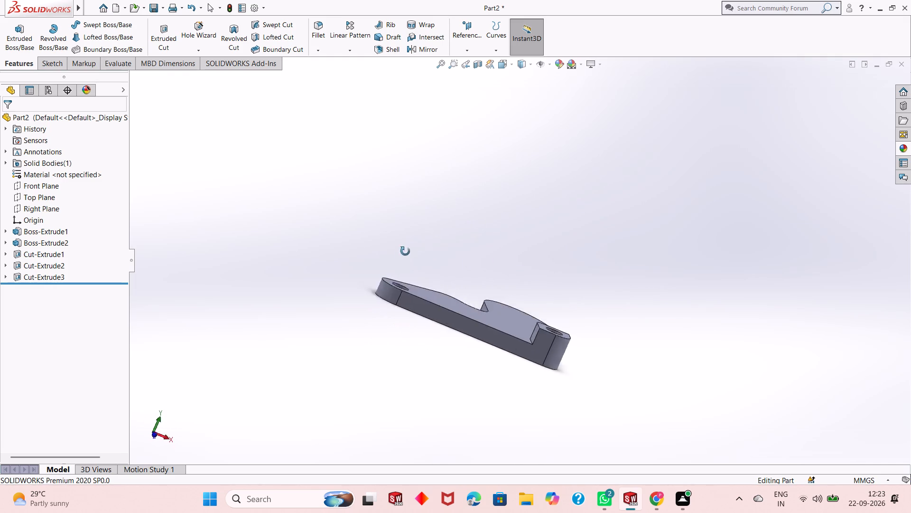
{"action": "left_click_drag", "start_coordinate": [405, 251], "coordinate": [398, 351]}
{"action": "left_click_drag", "start_coordinate": [427, 351], "coordinate": [391, 351]}
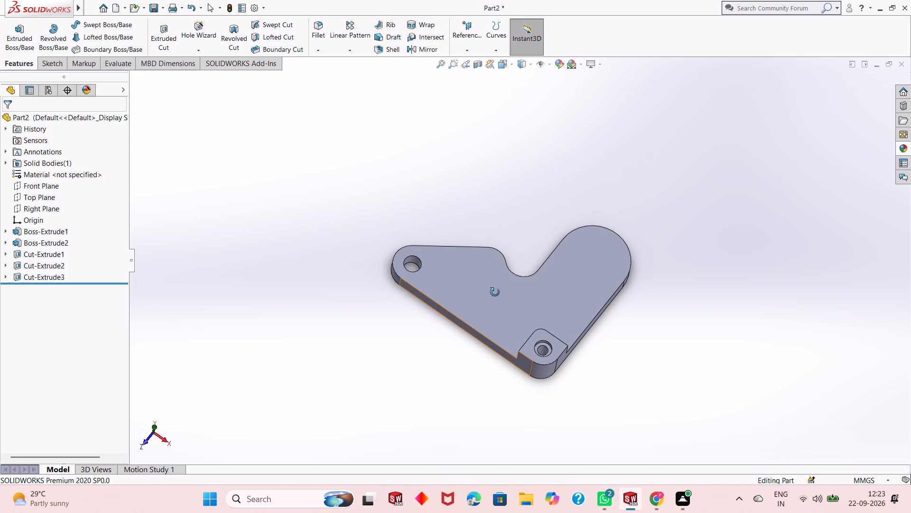
{"action": "key", "text": "Escape"}
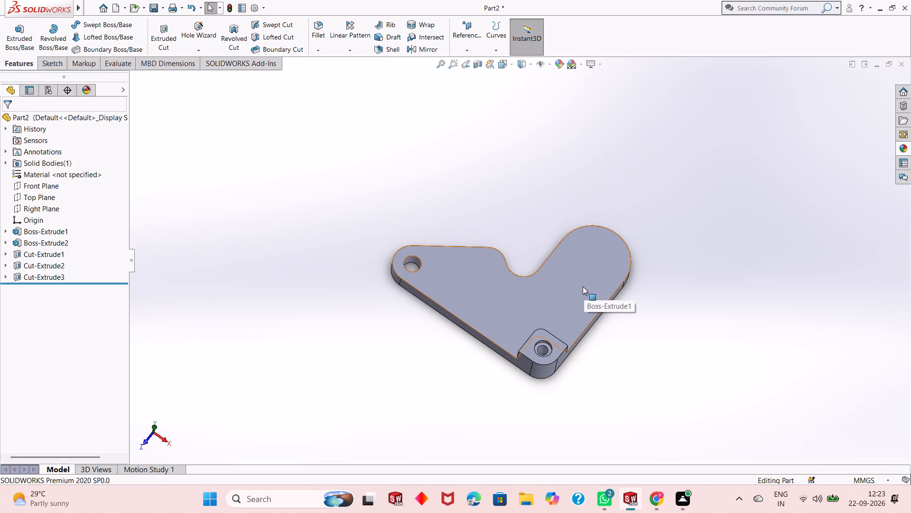
{"action": "left_click", "coordinate": [512, 196]}
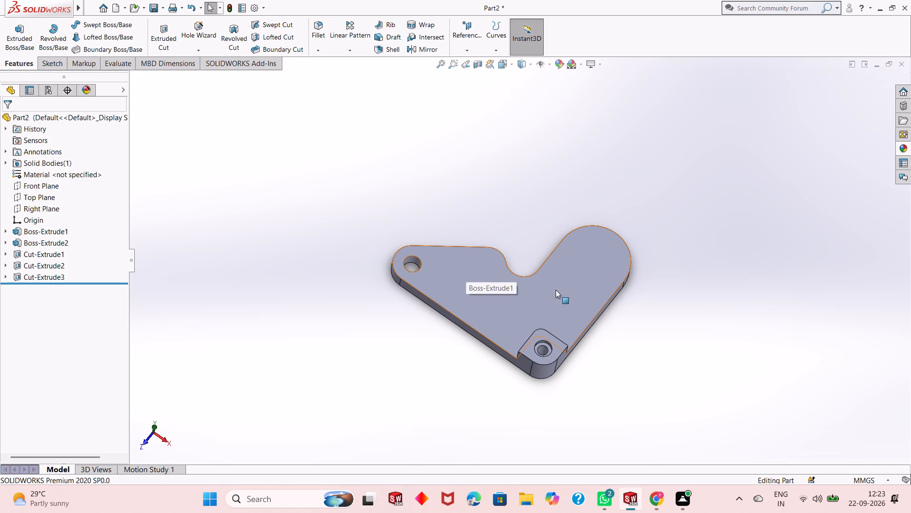
Start a new sketch on the plate's long straight side face next to the corner boss, viewed face-on.
{"action": "middle_click_drag", "start_coordinate": [516, 318], "coordinate": [543, 209]}
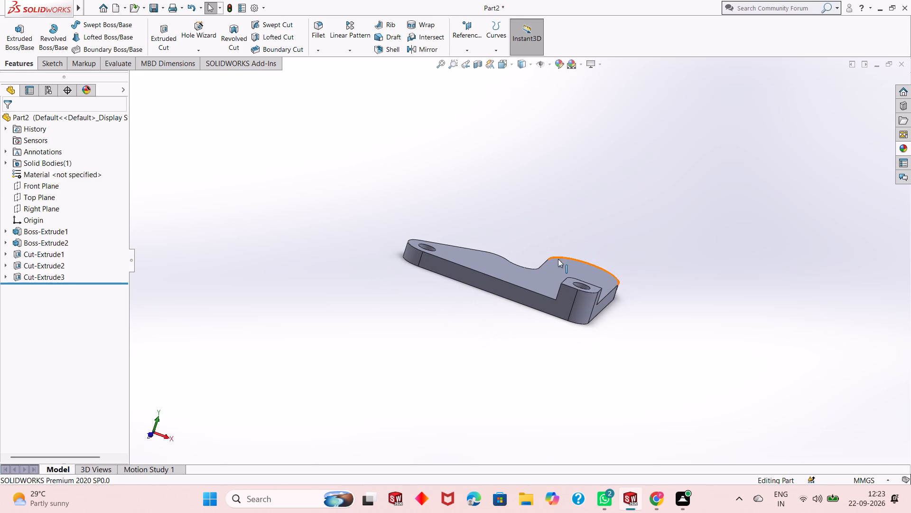
{"action": "middle_click_drag", "start_coordinate": [612, 278], "coordinate": [645, 250]}
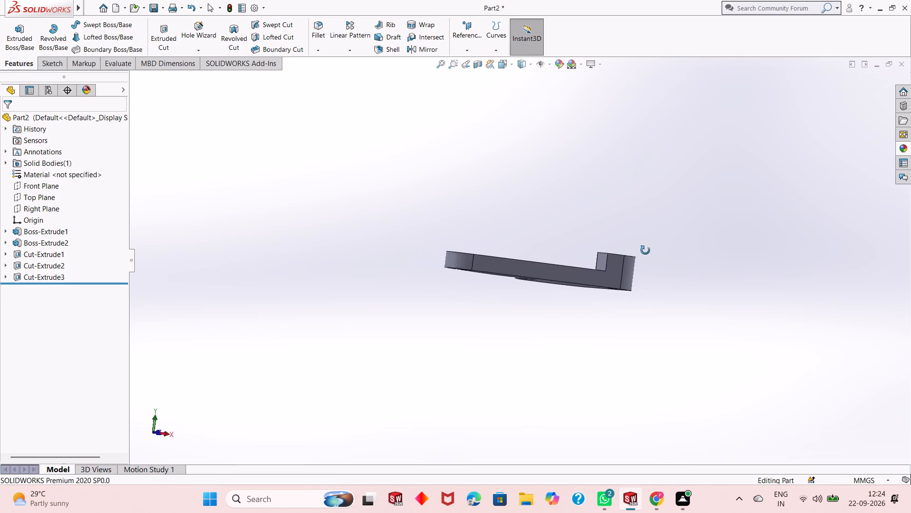
{"action": "middle_click_drag", "start_coordinate": [645, 250], "coordinate": [624, 261]}
{"action": "left_click", "coordinate": [513, 278]}
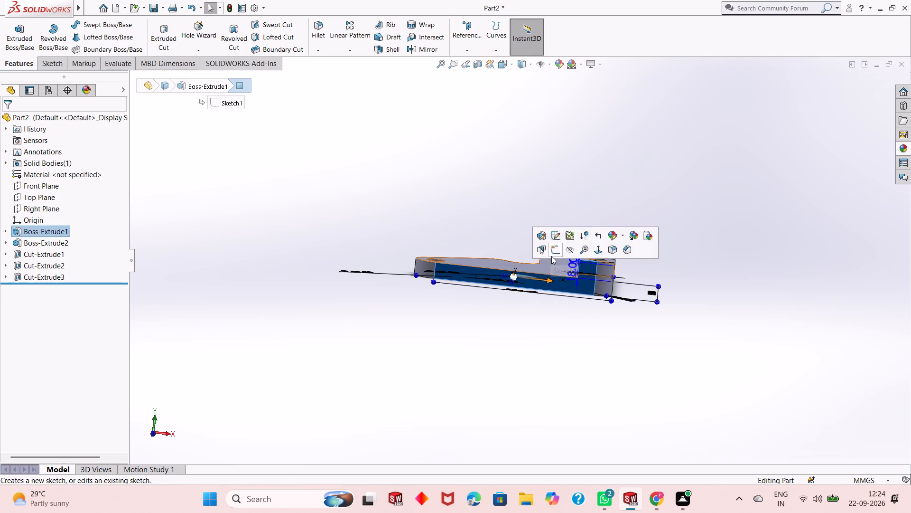
{"action": "left_click", "coordinate": [555, 253]}
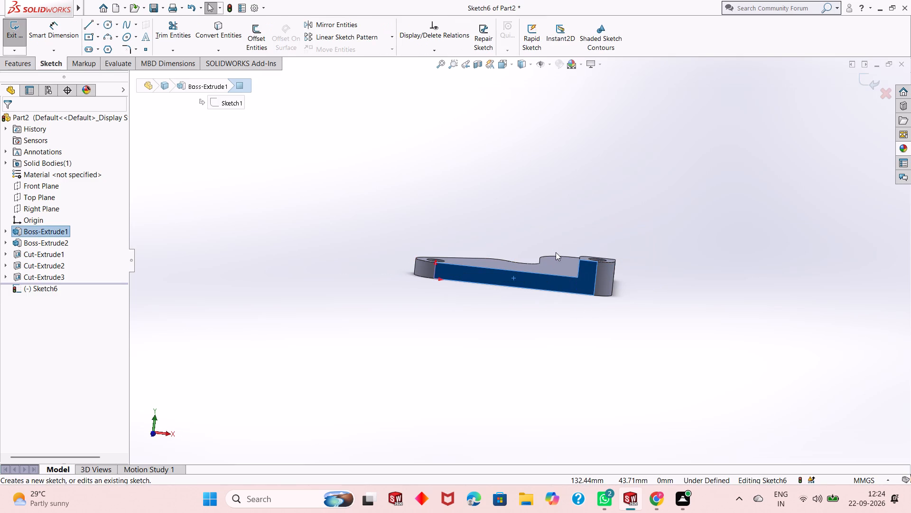
{"action": "key", "text": "ctrl+8"}
{"action": "key", "text": "Escape"}
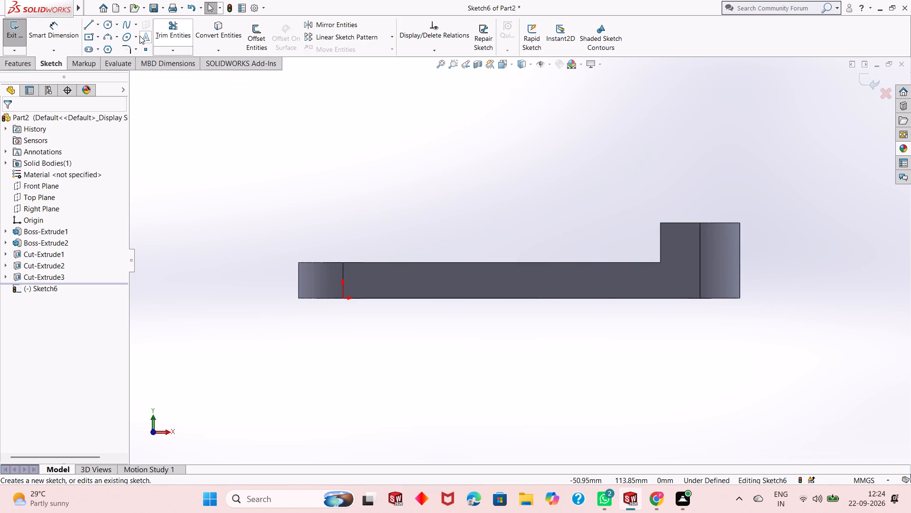
Sketch a circle about 41 mm in diameter above the plate, centred about 72 mm across and 66 mm up from the origin.
{"action": "left_click", "coordinate": [110, 25]}
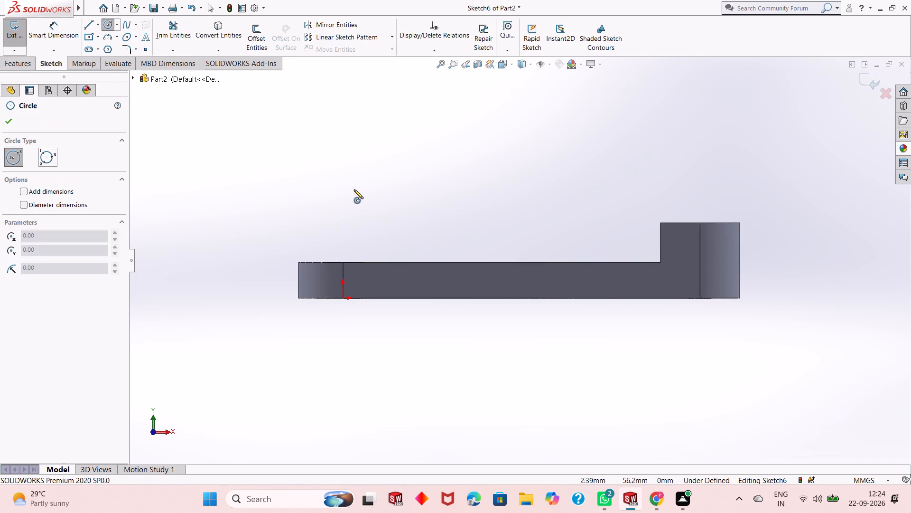
{"action": "left_click", "coordinate": [487, 166]}
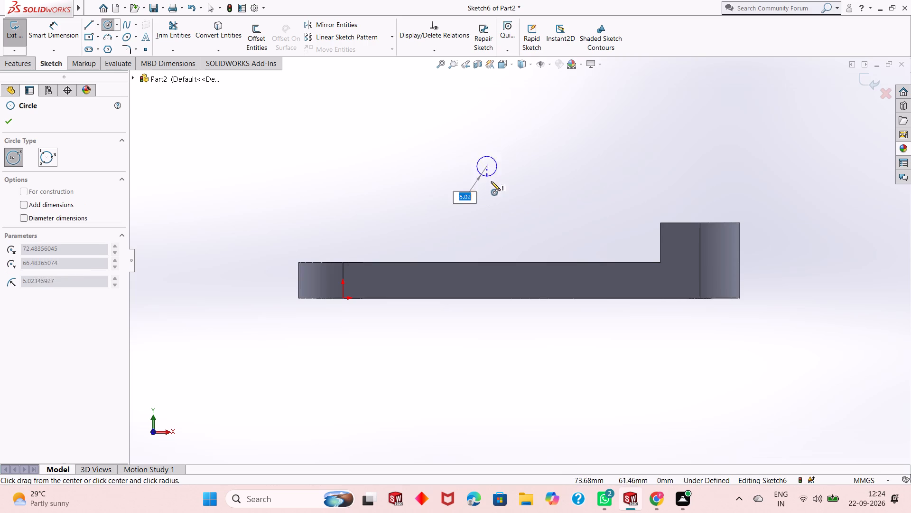
{"action": "left_click", "coordinate": [500, 205]}
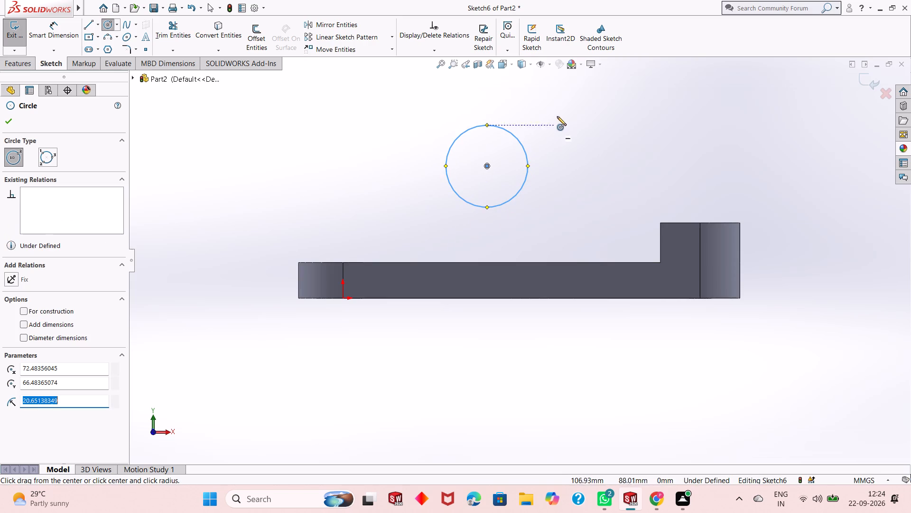
{"action": "right_click", "coordinate": [558, 116]}
{"action": "left_click", "coordinate": [562, 116]}
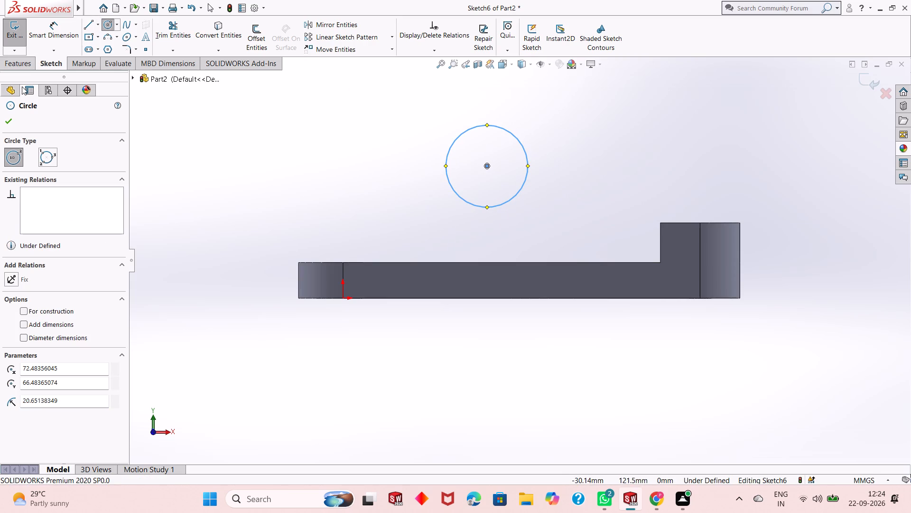
{"action": "left_click", "coordinate": [9, 117]}
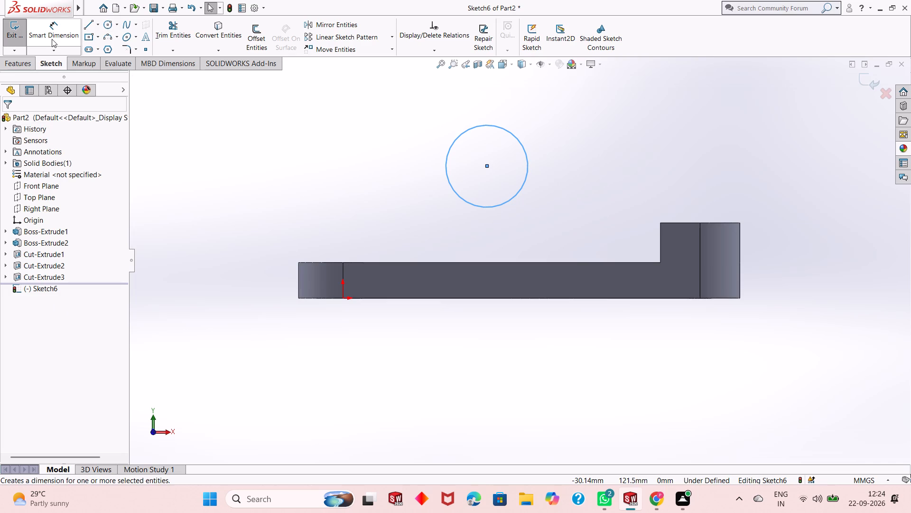
Dimension the sketched circle above the plate with a diameter of 82.5 mm.
{"action": "left_click", "coordinate": [64, 24]}
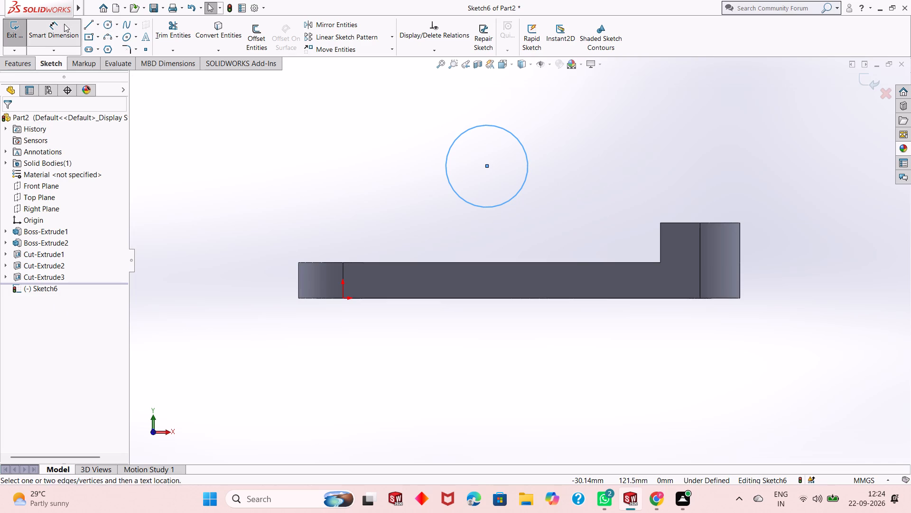
{"action": "left_click", "coordinate": [447, 182]}
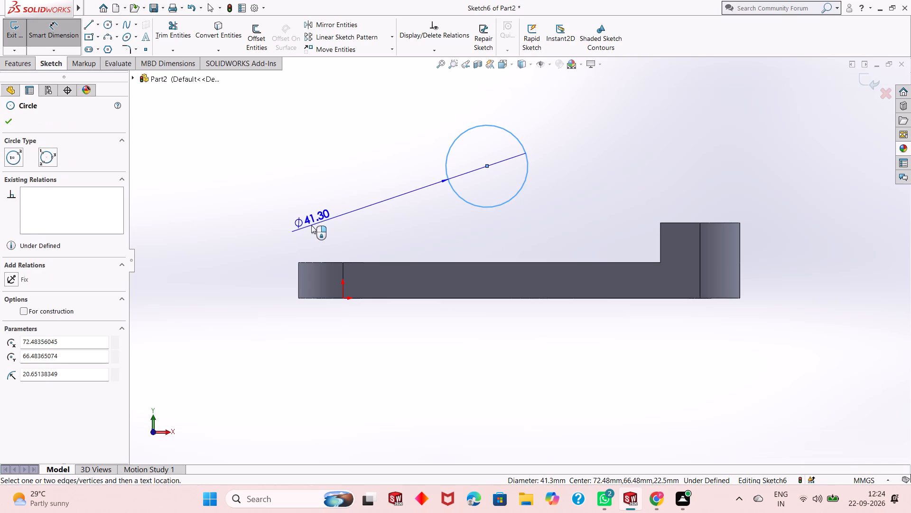
{"action": "left_click", "coordinate": [308, 225]}
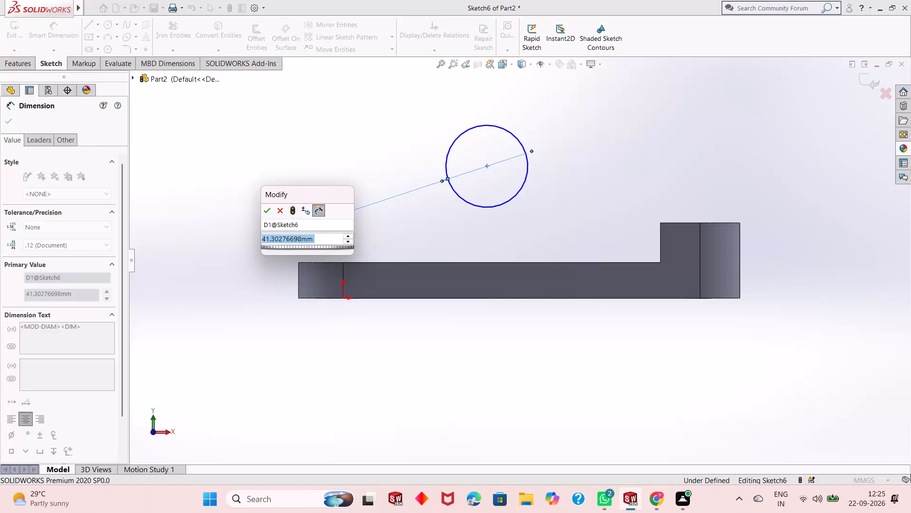
{"action": "type", "text": "5."}
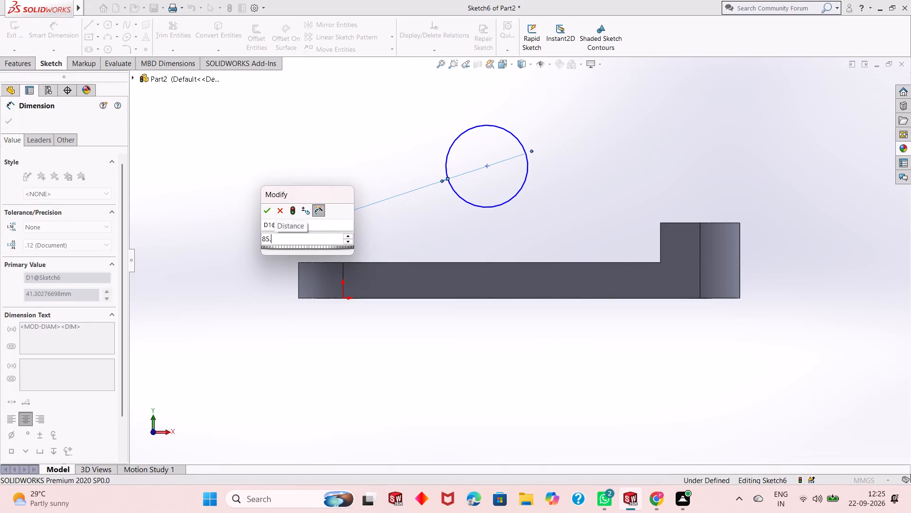
{"action": "key", "text": "BackSpace"}
{"action": "key", "text": "BackSpace"}
{"action": "key", "text": "BackSpace"}
{"action": "type", "text": "823"}
{"action": "key", "text": "BackSpace"}
{"action": "type", "text": ".5"}
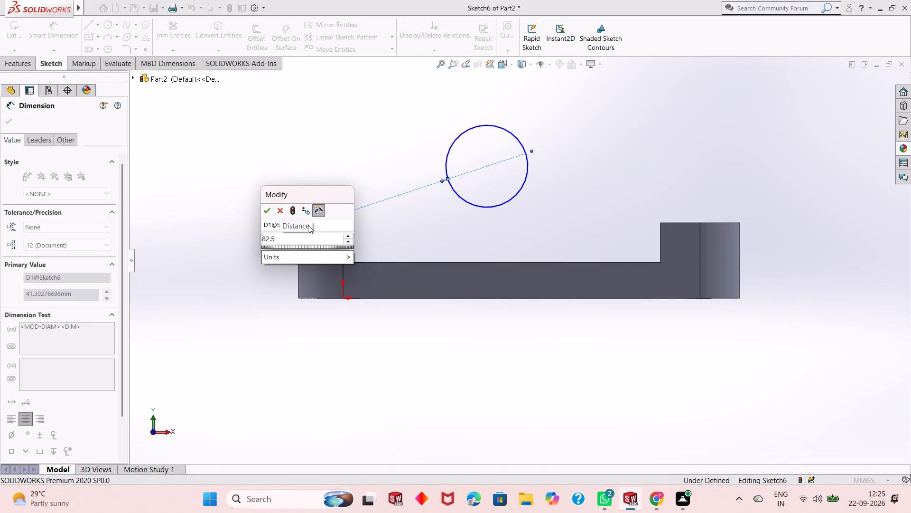
{"action": "key", "text": "Return"}
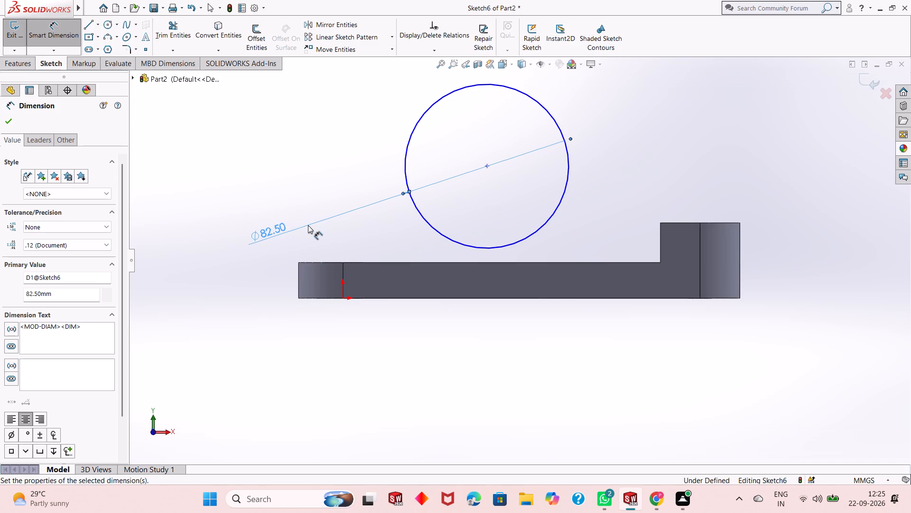
Dimension the circle's centre 55 mm above the plate's top edge.
{"action": "left_click", "coordinate": [489, 169]}
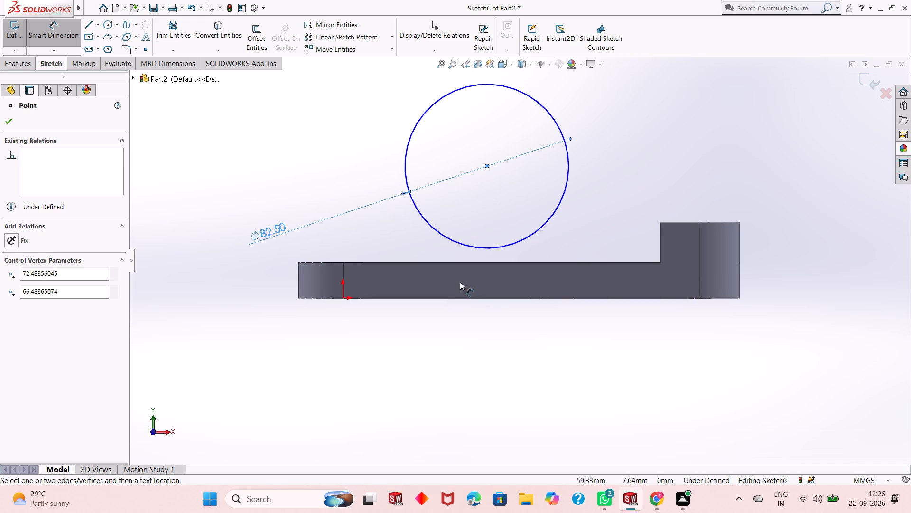
{"action": "left_click", "coordinate": [454, 263]}
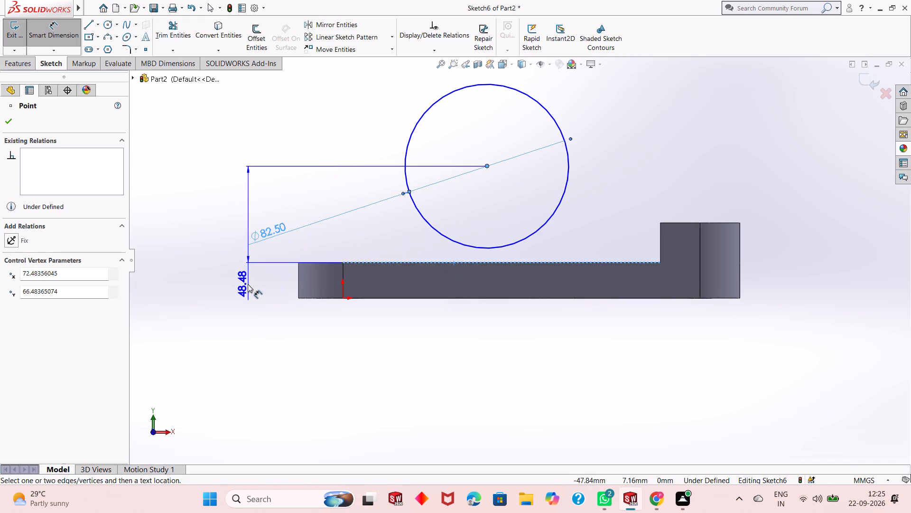
{"action": "left_click", "coordinate": [248, 284]}
{"action": "type", "text": "55"}
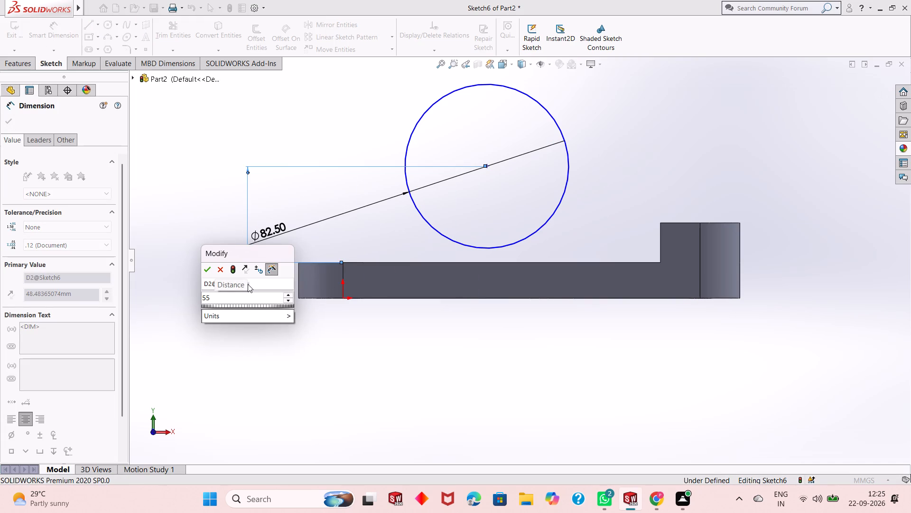
{"action": "key", "text": "Return"}
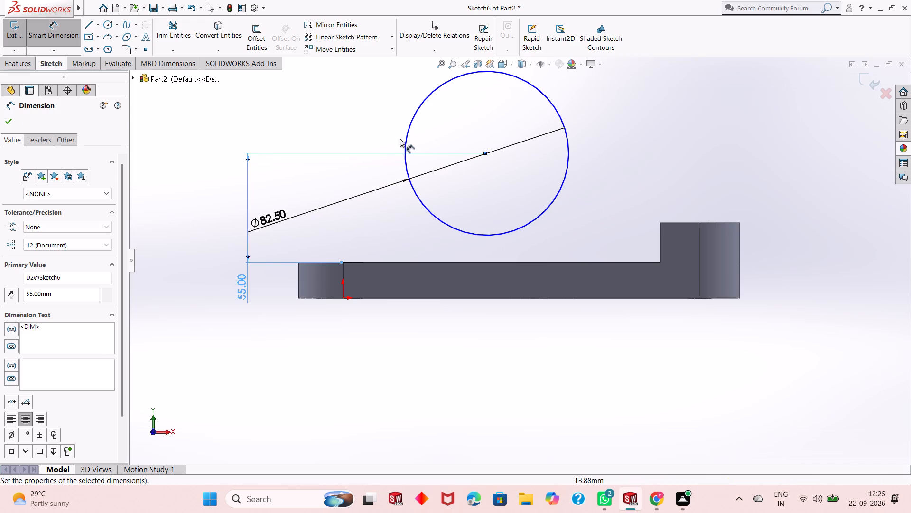
Dimension the circle's centre 62.5 mm horizontally from the origin, and finish dimensioning with the sketch viewed face-on.
{"action": "left_click", "coordinate": [489, 156]}
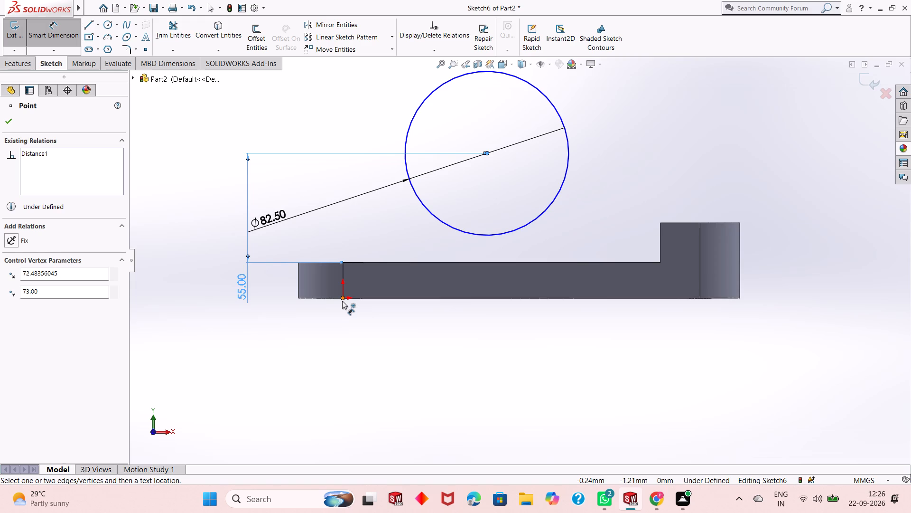
{"action": "left_click", "coordinate": [342, 301]}
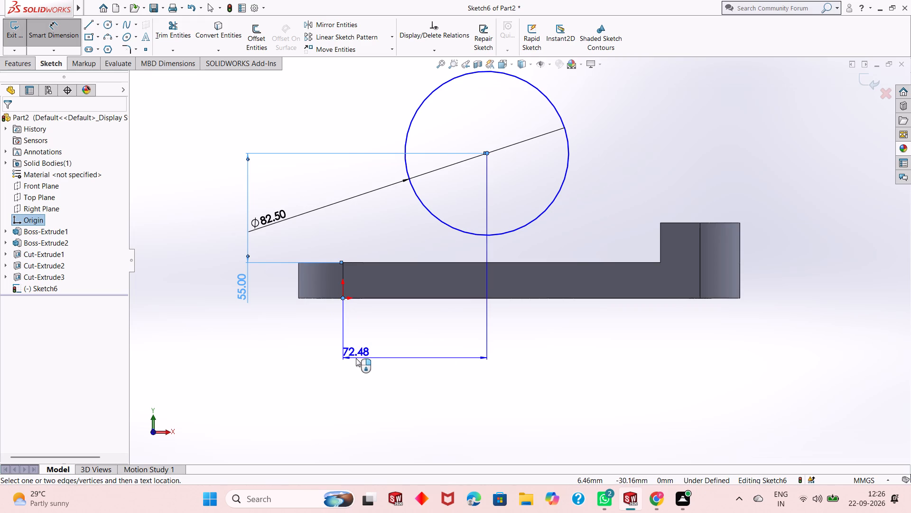
{"action": "left_click", "coordinate": [356, 358]}
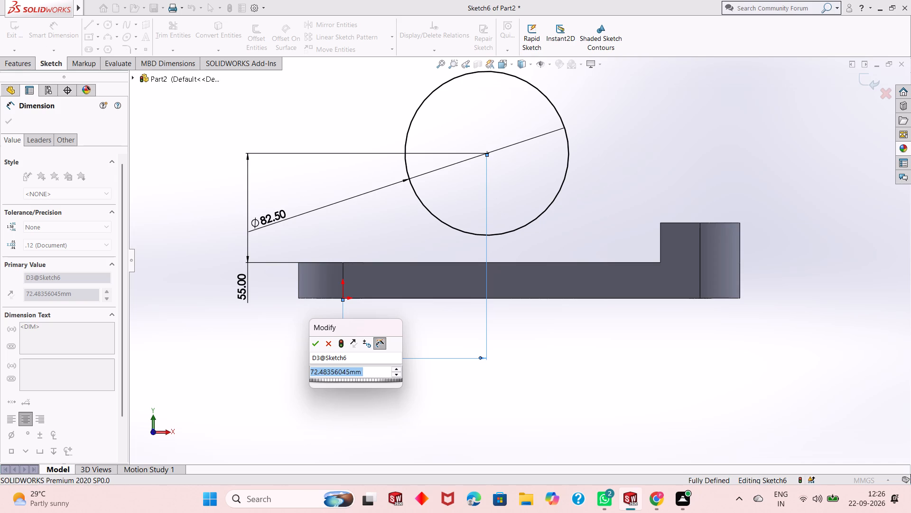
{"action": "type", "text": "62.5"}
{"action": "key", "text": "Return"}
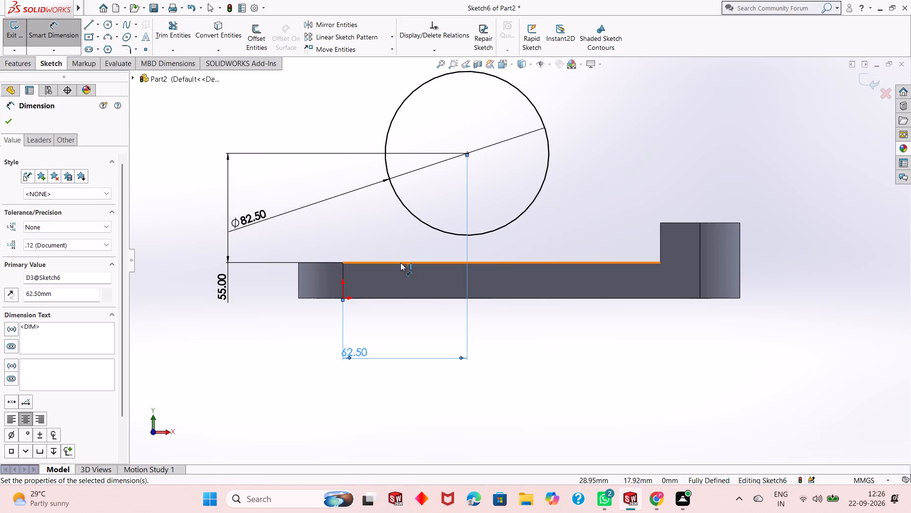
{"action": "middle_click_drag", "start_coordinate": [407, 253], "coordinate": [409, 282]}
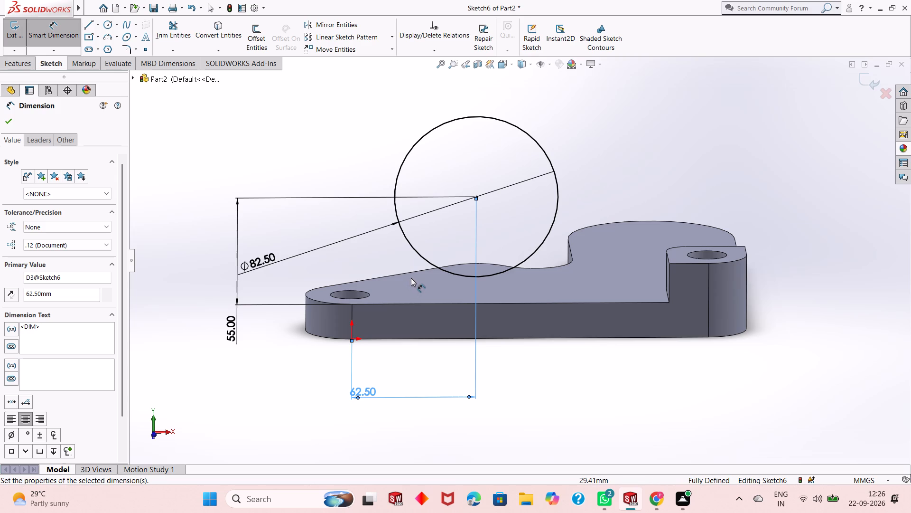
{"action": "key", "text": "ctrl+8"}
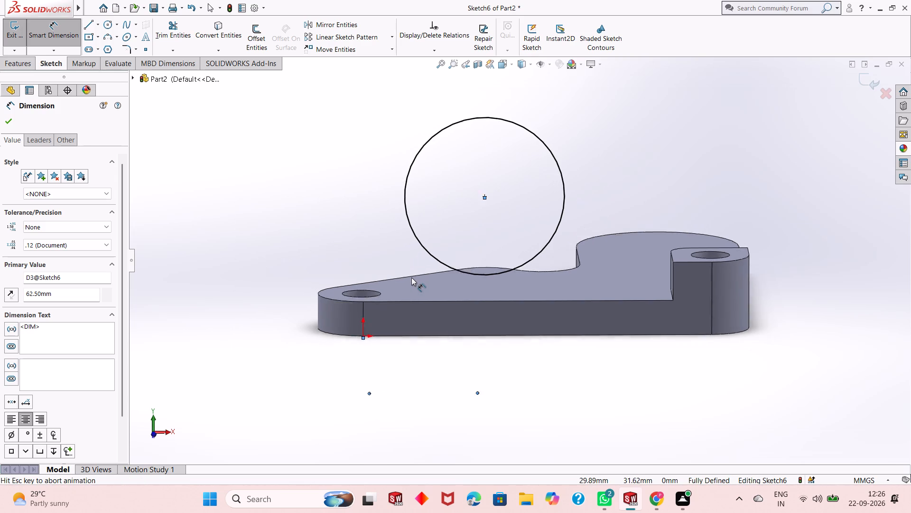
{"action": "key", "text": "Escape"}
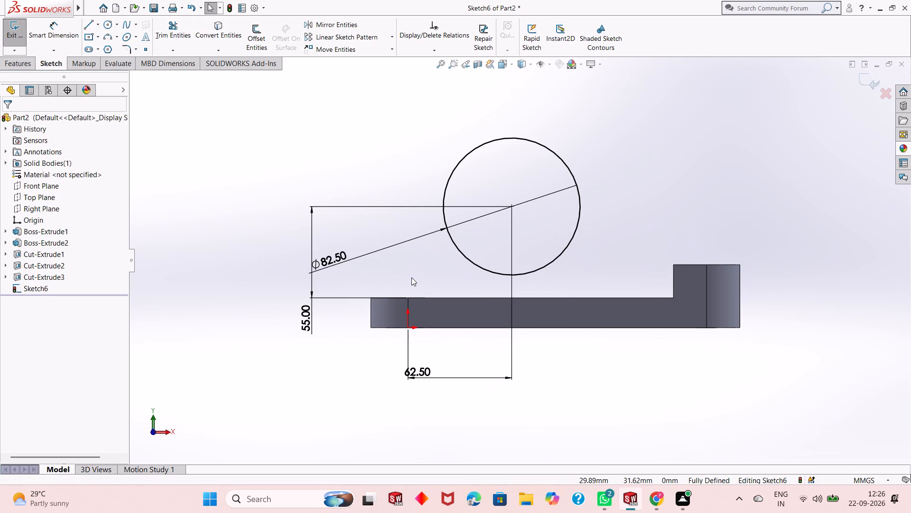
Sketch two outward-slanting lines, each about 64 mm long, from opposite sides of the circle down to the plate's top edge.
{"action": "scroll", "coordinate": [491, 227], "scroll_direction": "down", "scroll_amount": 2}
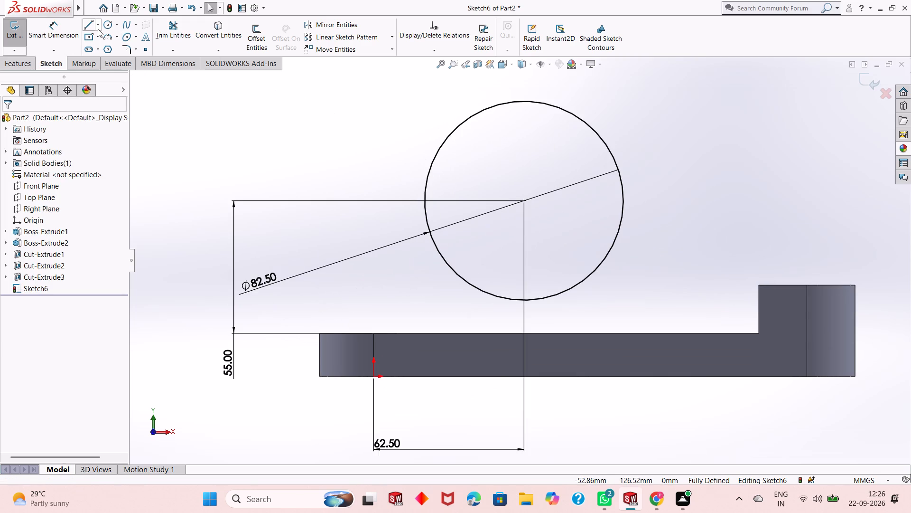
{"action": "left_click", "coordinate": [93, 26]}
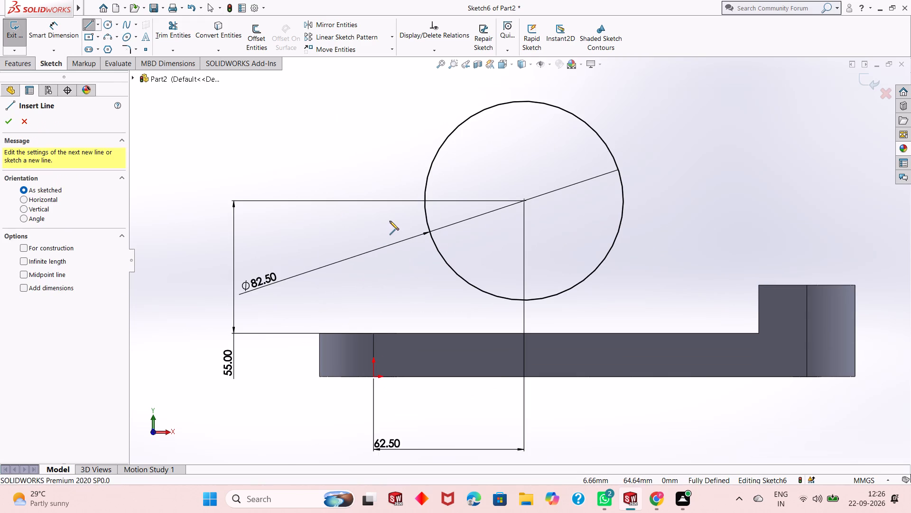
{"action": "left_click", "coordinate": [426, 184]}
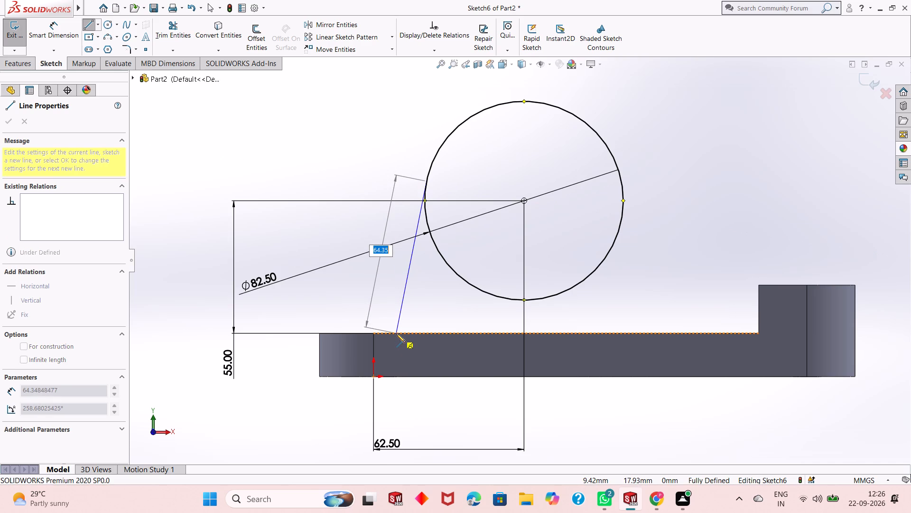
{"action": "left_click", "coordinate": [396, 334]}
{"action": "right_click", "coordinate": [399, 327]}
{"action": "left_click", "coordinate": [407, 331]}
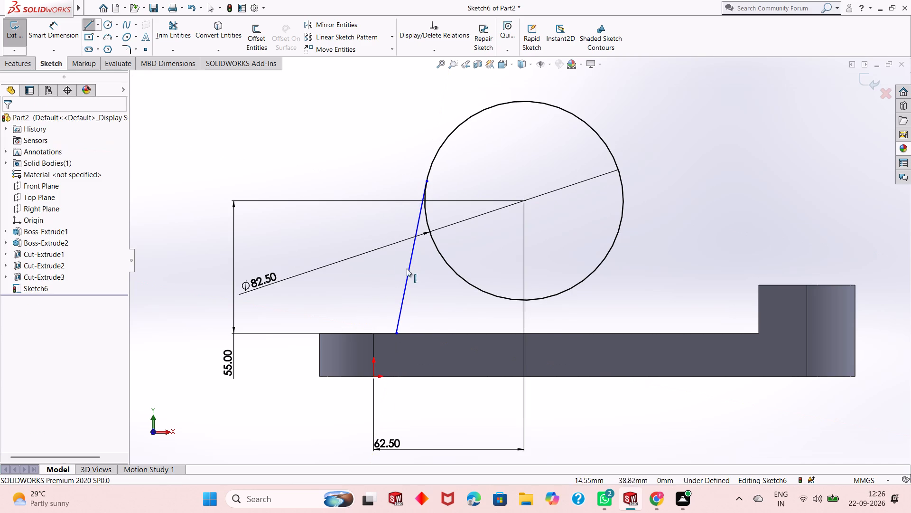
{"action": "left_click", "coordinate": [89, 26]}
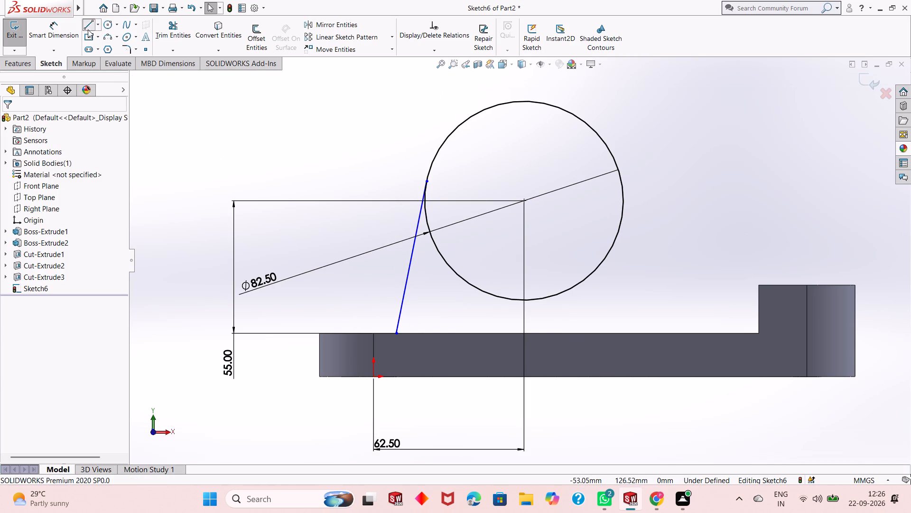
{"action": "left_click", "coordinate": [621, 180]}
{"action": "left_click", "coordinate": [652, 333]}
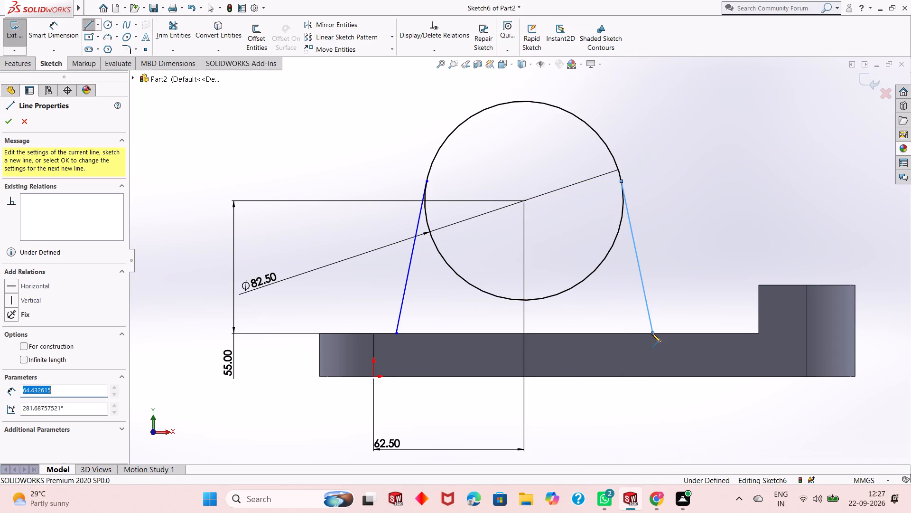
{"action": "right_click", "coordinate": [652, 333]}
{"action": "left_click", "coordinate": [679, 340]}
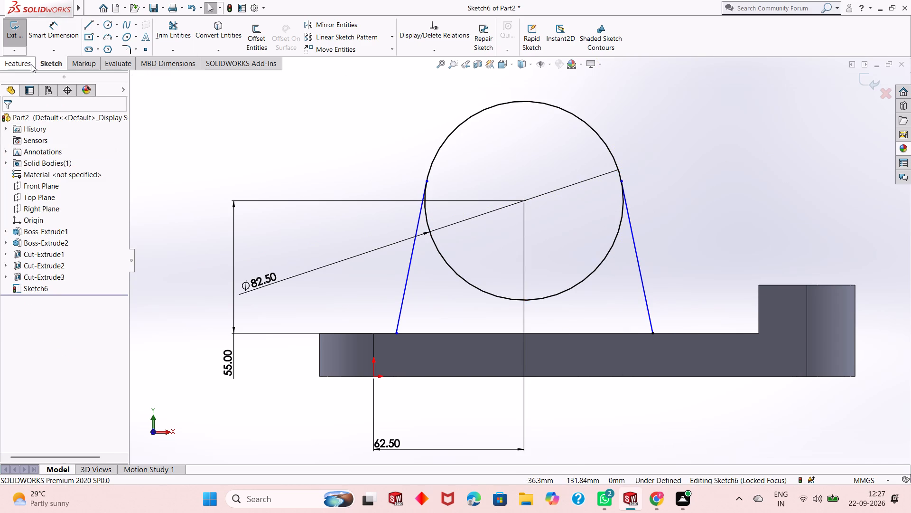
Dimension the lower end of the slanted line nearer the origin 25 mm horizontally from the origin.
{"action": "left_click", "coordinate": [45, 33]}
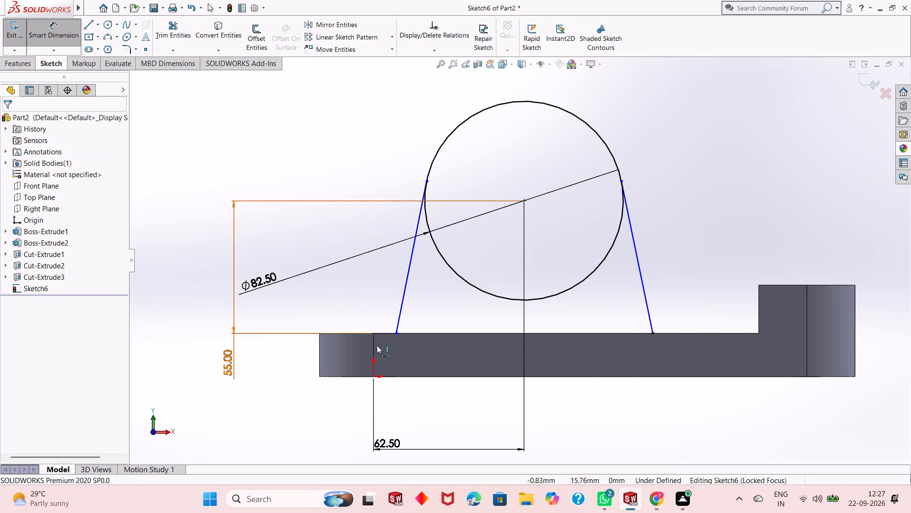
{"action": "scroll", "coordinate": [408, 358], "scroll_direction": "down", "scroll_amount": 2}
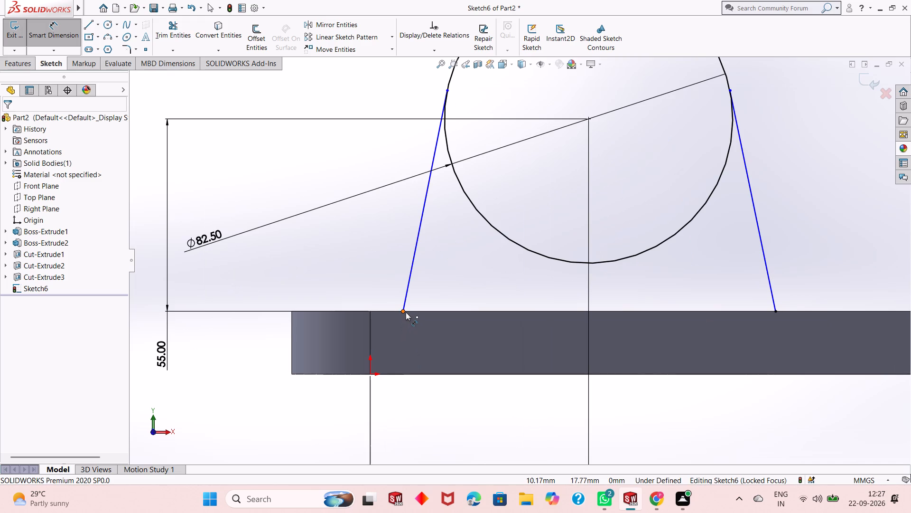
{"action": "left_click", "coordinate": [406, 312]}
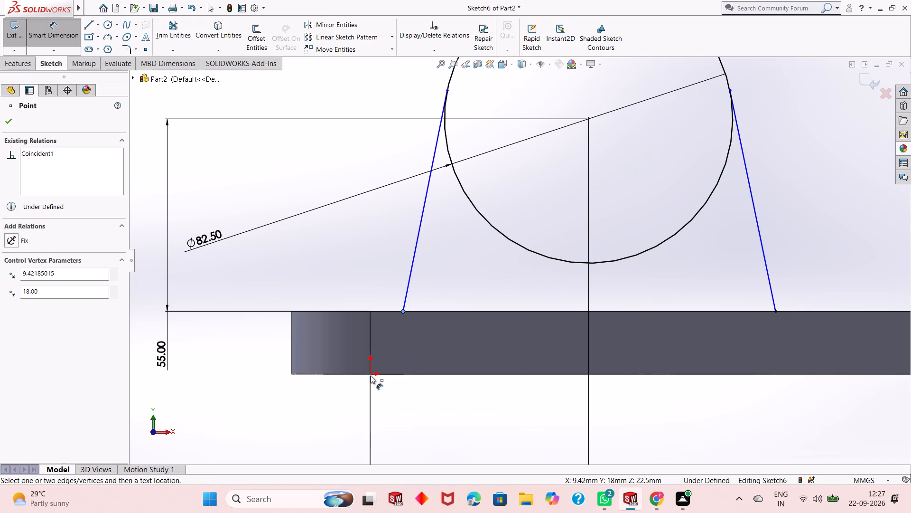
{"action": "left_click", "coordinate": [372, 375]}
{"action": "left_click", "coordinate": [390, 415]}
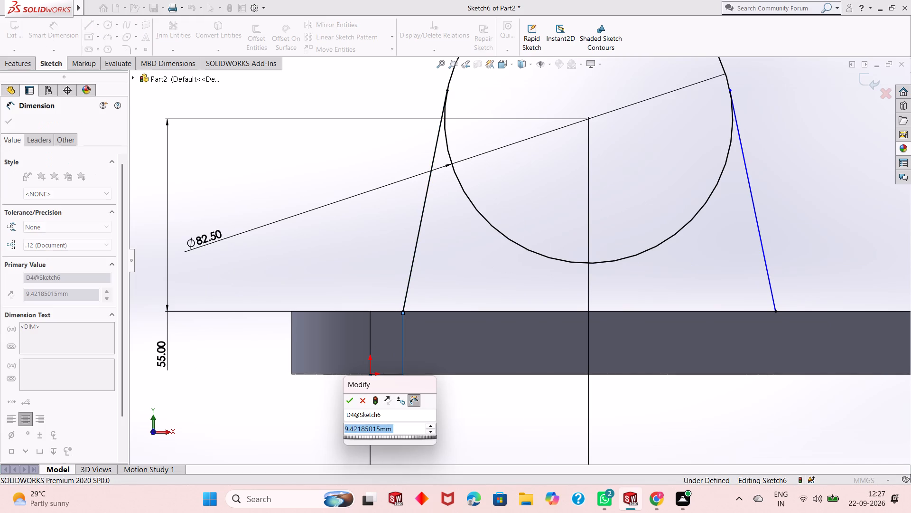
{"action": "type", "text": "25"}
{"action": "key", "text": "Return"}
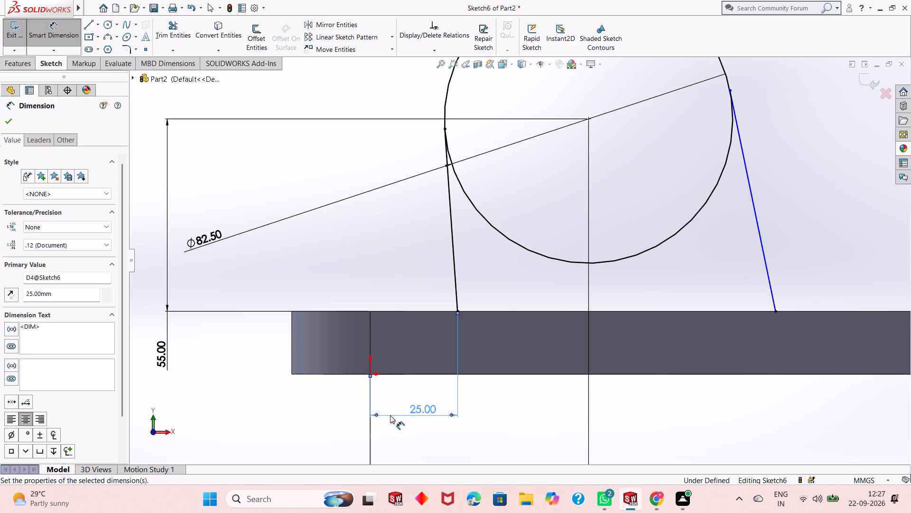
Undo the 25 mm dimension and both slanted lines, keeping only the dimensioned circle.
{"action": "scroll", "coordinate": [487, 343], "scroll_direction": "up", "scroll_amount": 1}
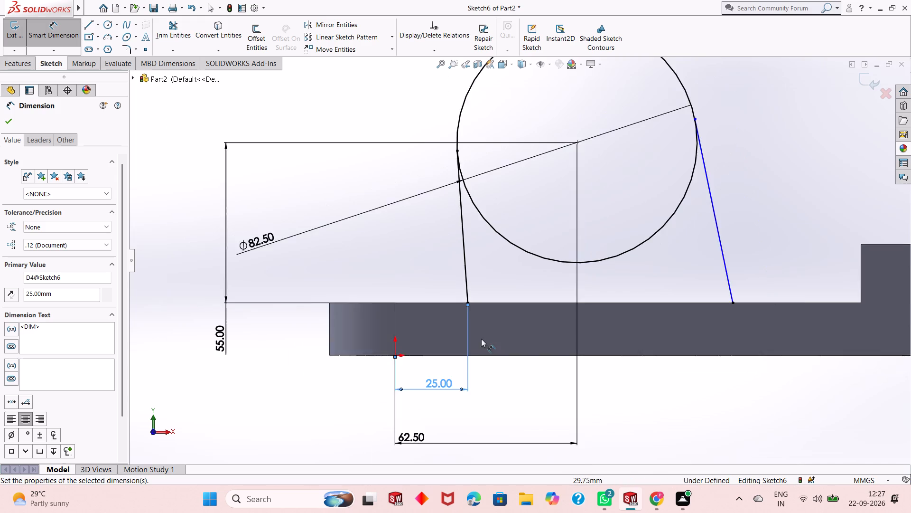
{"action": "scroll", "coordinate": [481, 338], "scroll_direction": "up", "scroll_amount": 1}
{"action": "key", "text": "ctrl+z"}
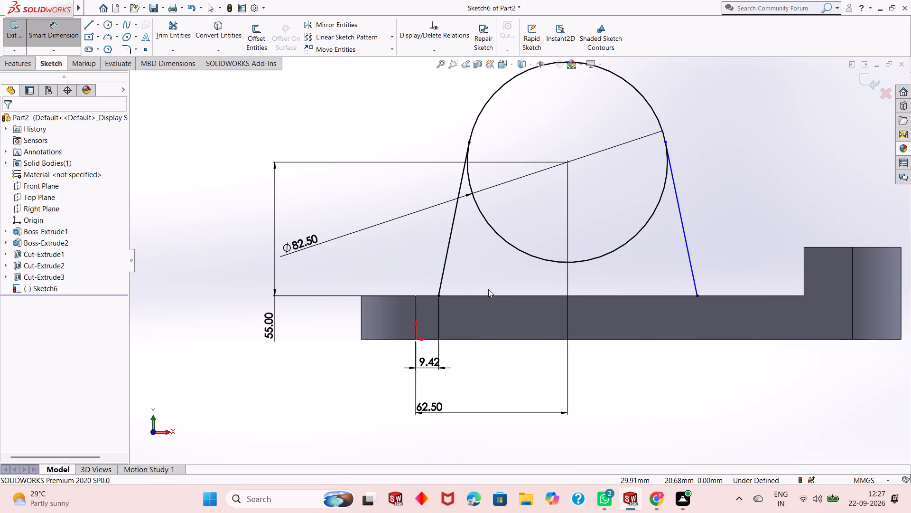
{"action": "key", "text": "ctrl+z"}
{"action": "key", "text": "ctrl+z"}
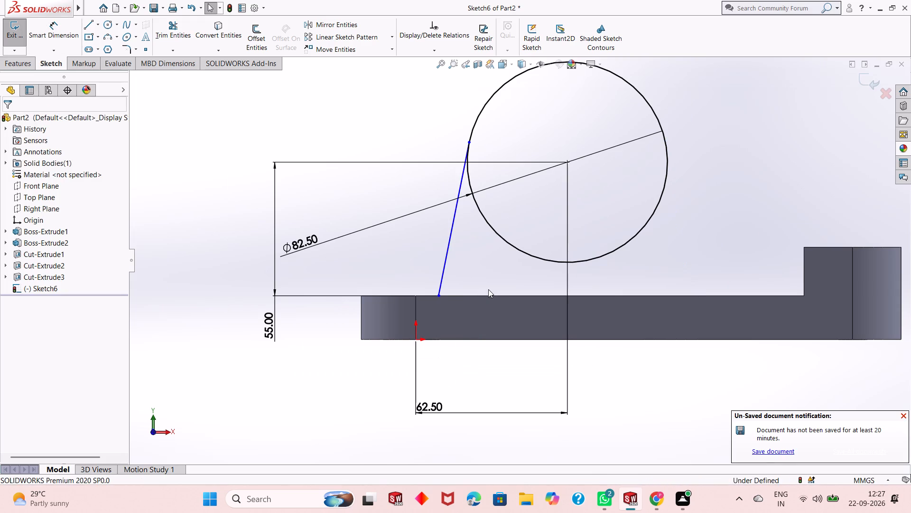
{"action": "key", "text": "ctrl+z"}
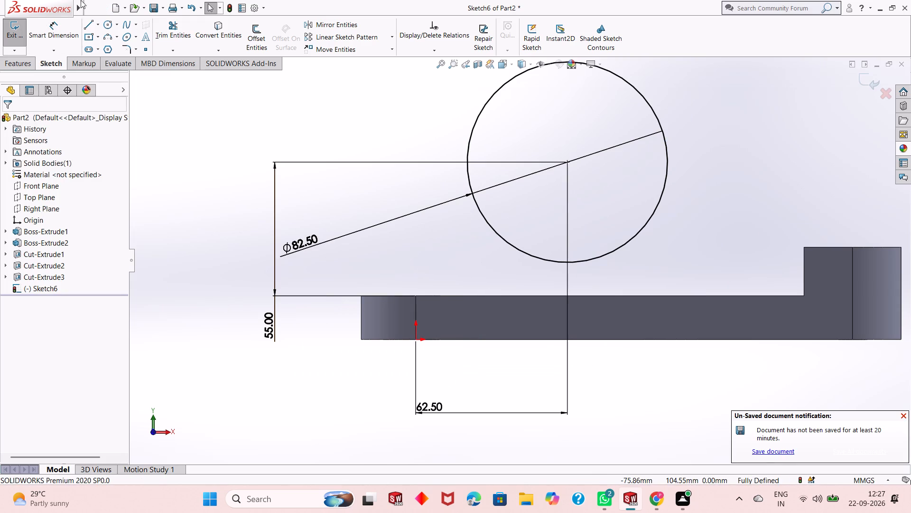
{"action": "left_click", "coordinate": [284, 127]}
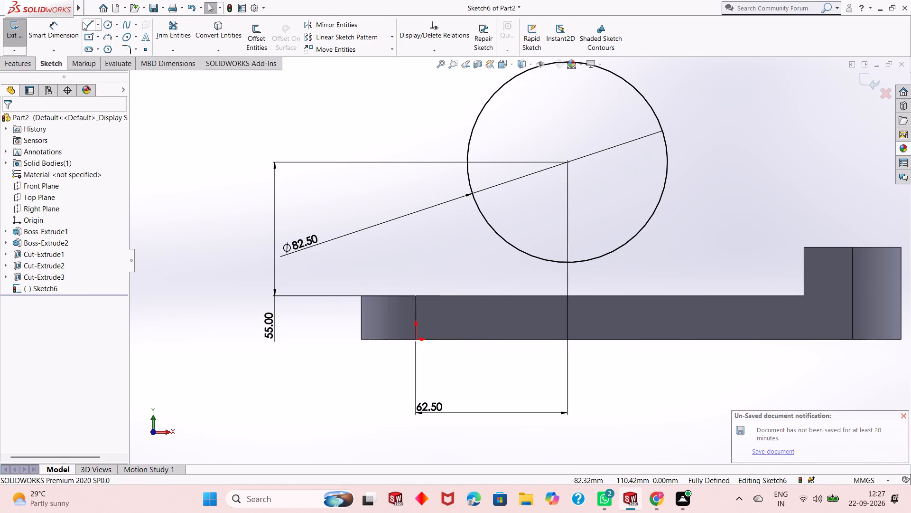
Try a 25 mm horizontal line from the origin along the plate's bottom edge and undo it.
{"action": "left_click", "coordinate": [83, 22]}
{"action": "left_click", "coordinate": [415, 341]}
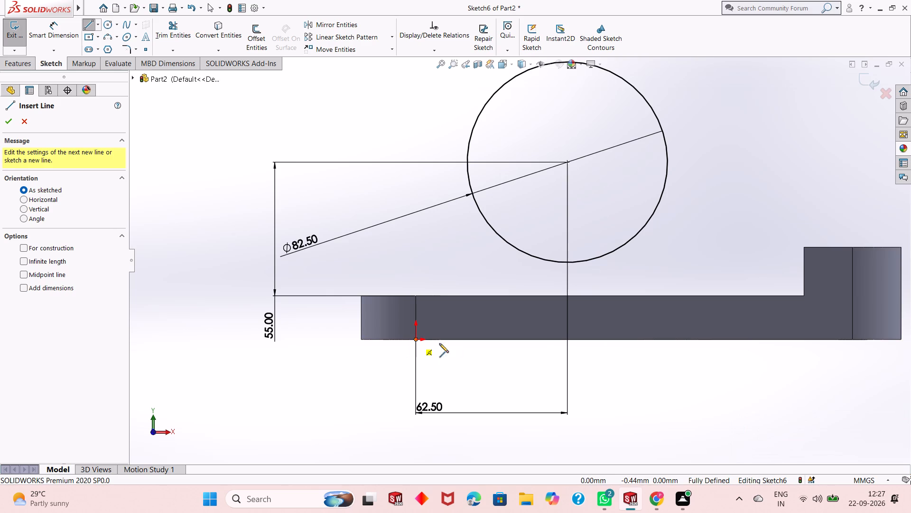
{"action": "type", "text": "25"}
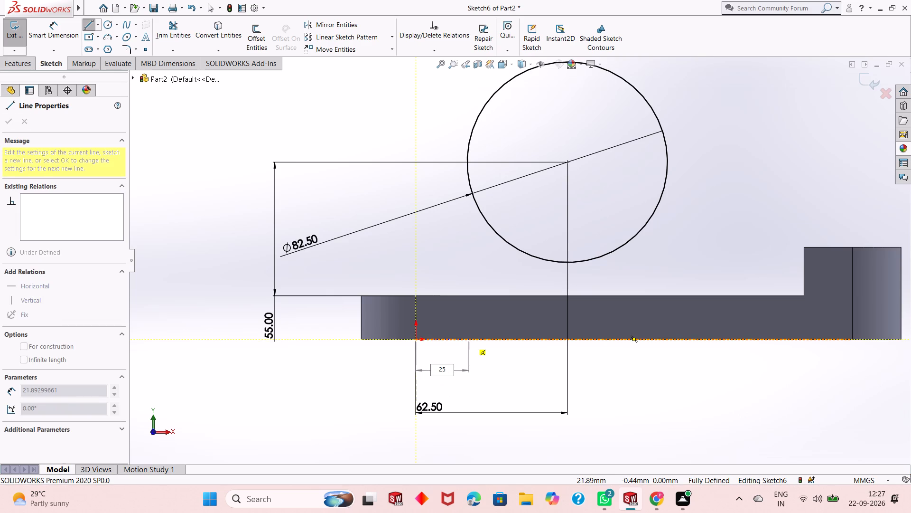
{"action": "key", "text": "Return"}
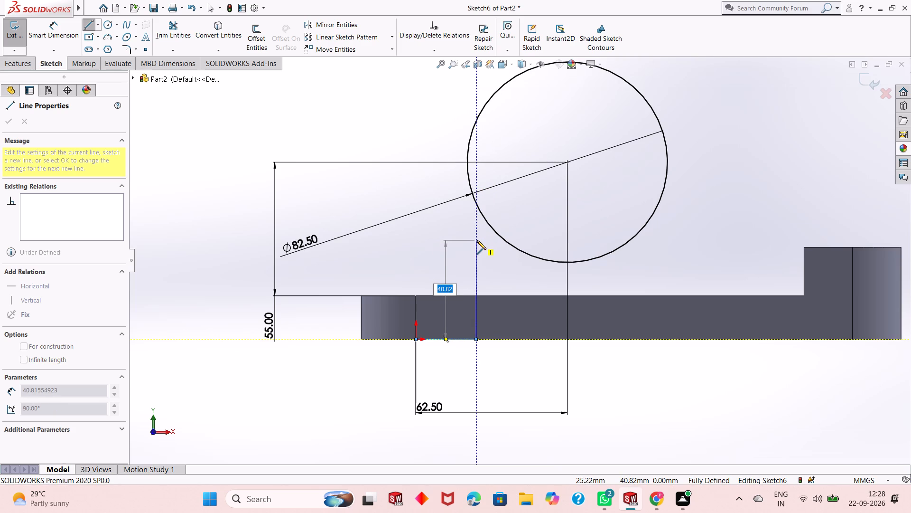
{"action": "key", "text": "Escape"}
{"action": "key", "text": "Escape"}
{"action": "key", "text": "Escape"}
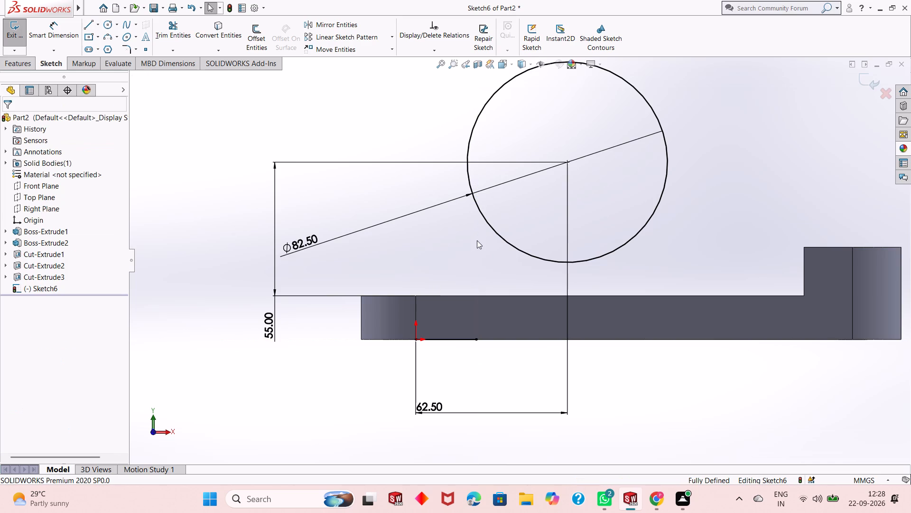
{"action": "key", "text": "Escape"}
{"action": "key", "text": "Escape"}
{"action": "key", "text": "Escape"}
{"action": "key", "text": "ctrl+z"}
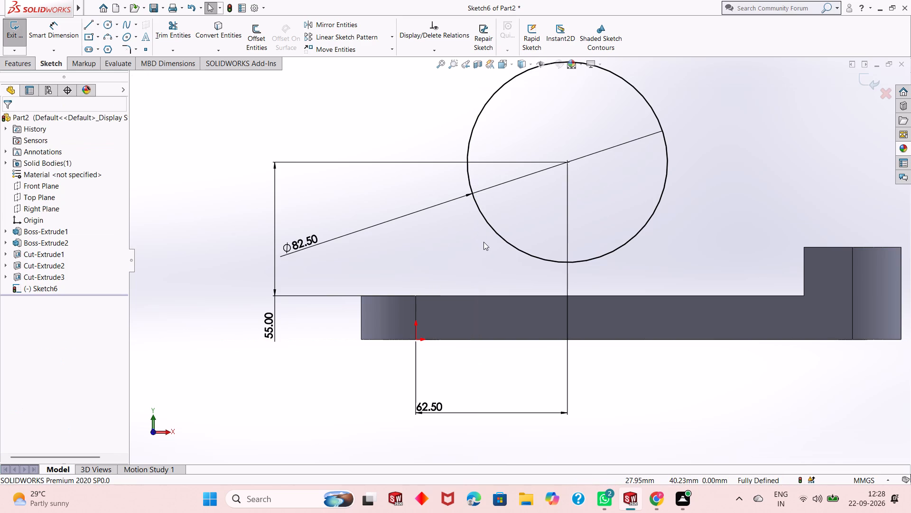
Set the circle's diameter to 70 mm.
{"action": "scroll", "coordinate": [481, 240], "scroll_direction": "up", "scroll_amount": 2}
{"action": "scroll", "coordinate": [519, 254], "scroll_direction": "up", "scroll_amount": 2}
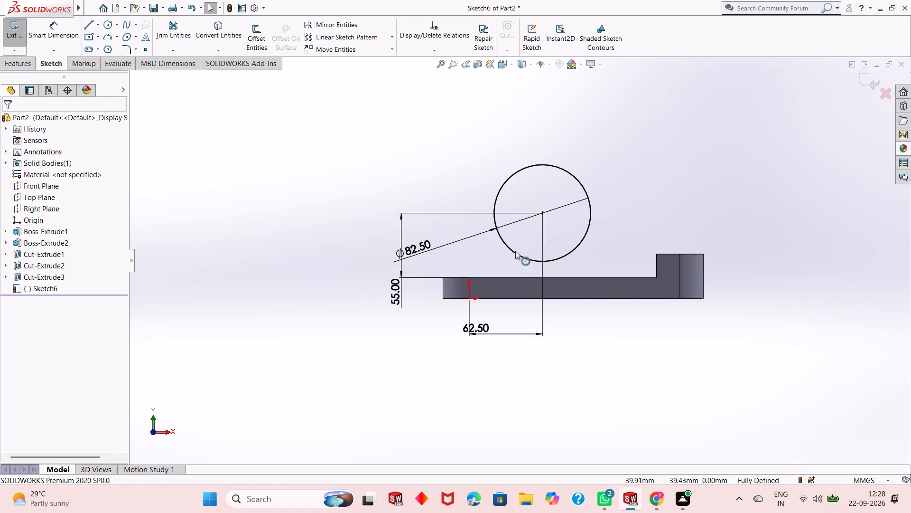
{"action": "scroll", "coordinate": [522, 249], "scroll_direction": "down", "scroll_amount": 2}
{"action": "scroll", "coordinate": [484, 252], "scroll_direction": "up", "scroll_amount": 1}
{"action": "scroll", "coordinate": [568, 252], "scroll_direction": "down", "scroll_amount": 2}
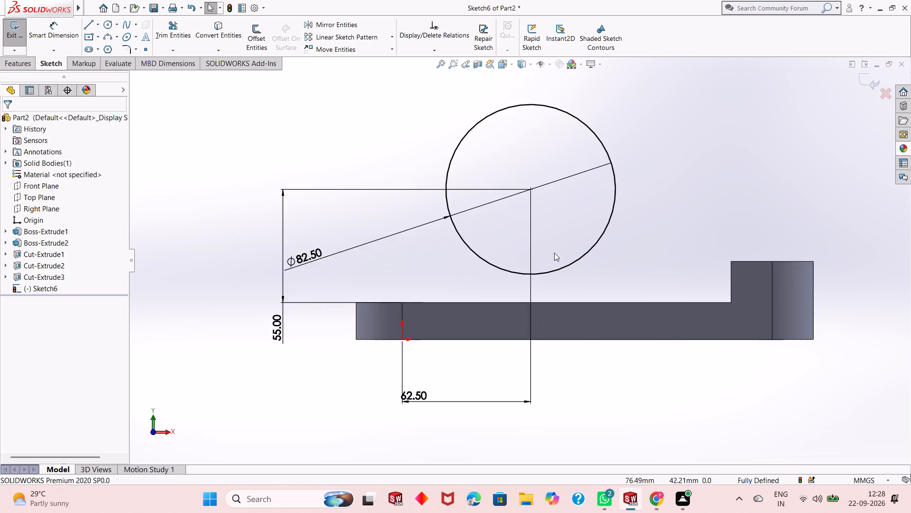
{"action": "scroll", "coordinate": [524, 253], "scroll_direction": "up", "scroll_amount": 1}
{"action": "scroll", "coordinate": [530, 266], "scroll_direction": "down", "scroll_amount": 1}
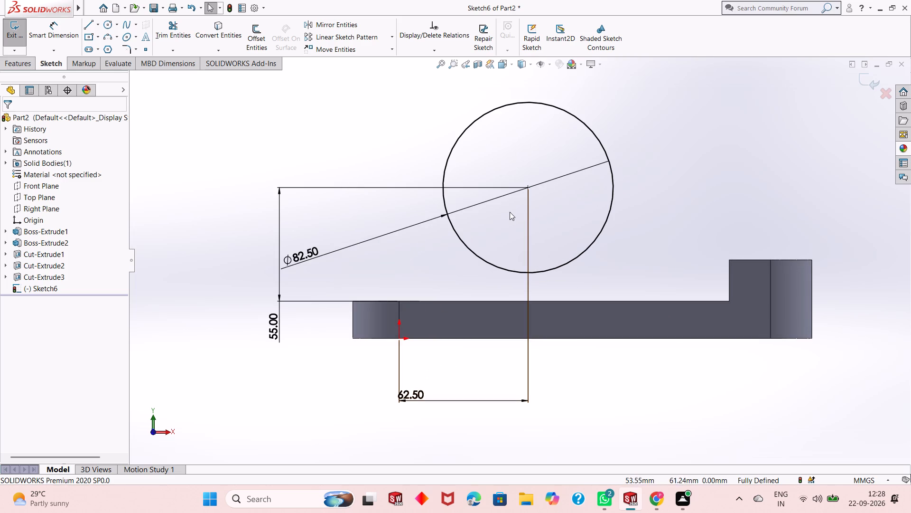
{"action": "double_click", "coordinate": [289, 260]}
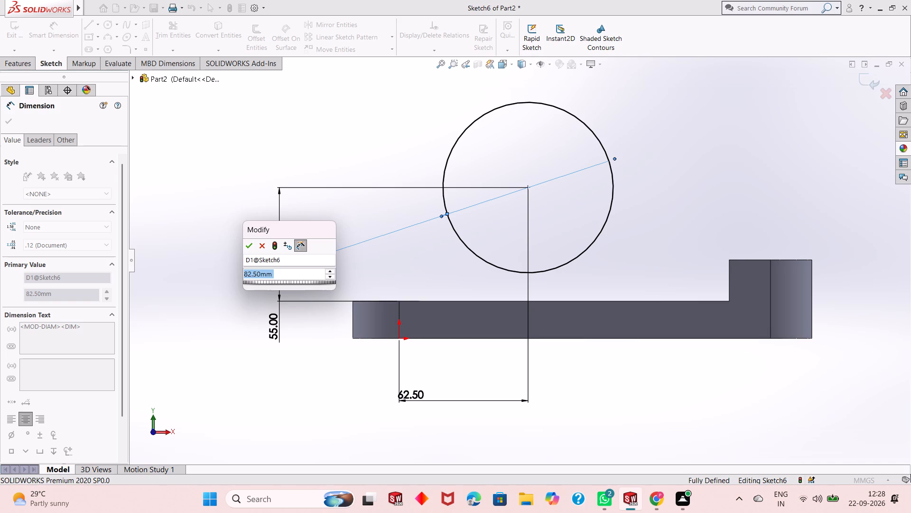
{"action": "type", "text": "70"}
{"action": "key", "text": "Return"}
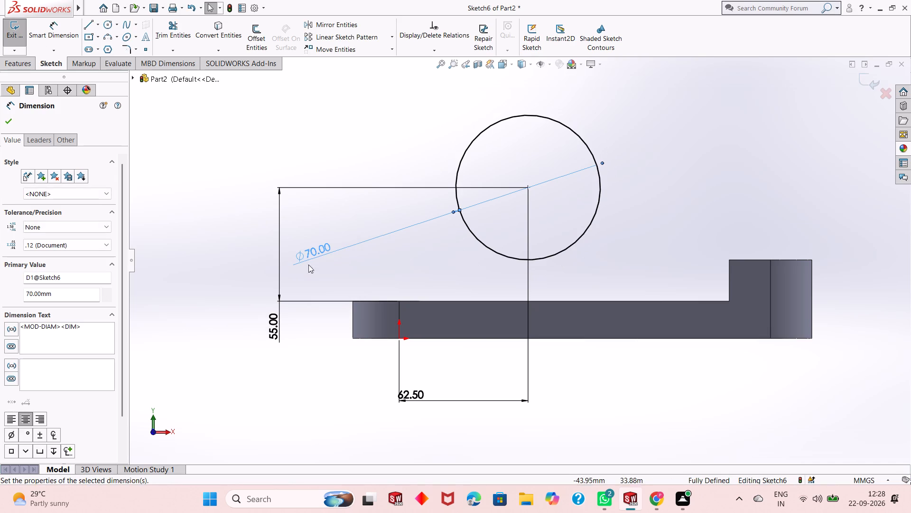
{"action": "key", "text": "Escape"}
Sketch a 25 mm line along the plate's top edge from above the origin, continuing up to the circle with a tangent line about 63 mm long.
{"action": "left_click", "coordinate": [85, 22]}
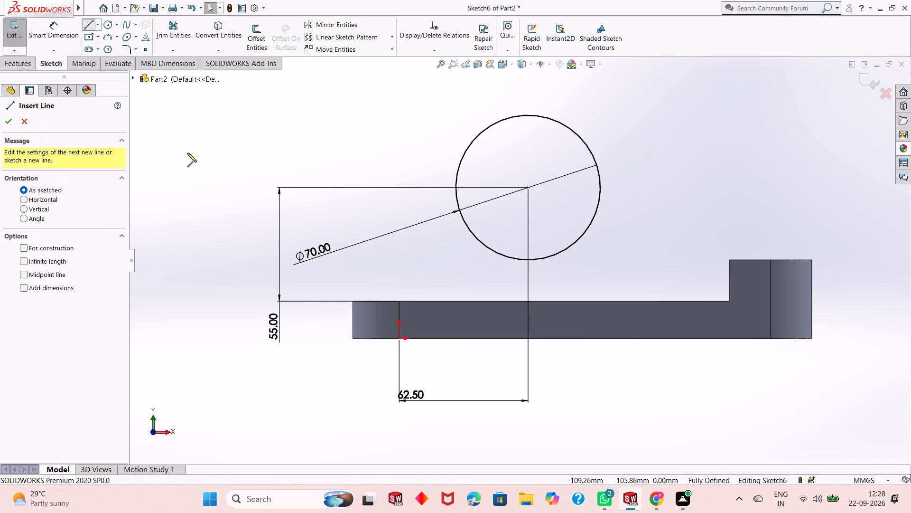
{"action": "left_click", "coordinate": [399, 303]}
{"action": "type", "text": "25"}
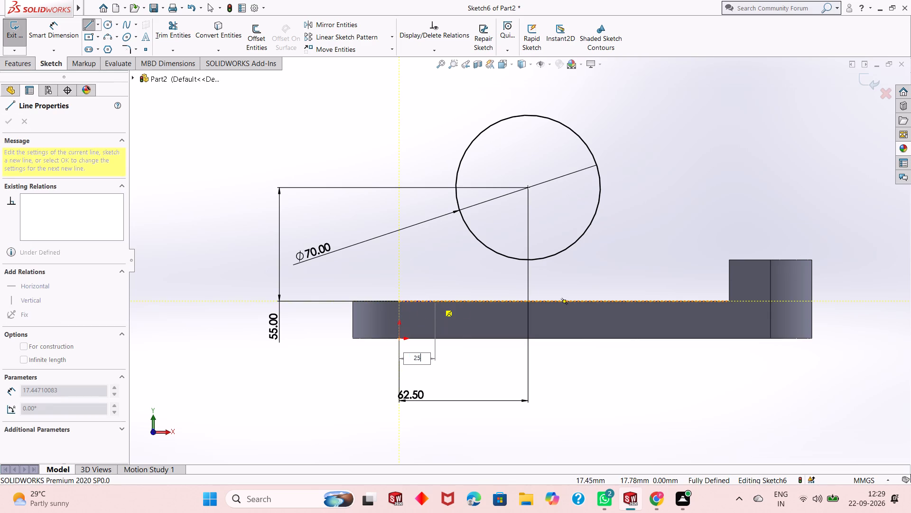
{"action": "key", "text": "Return"}
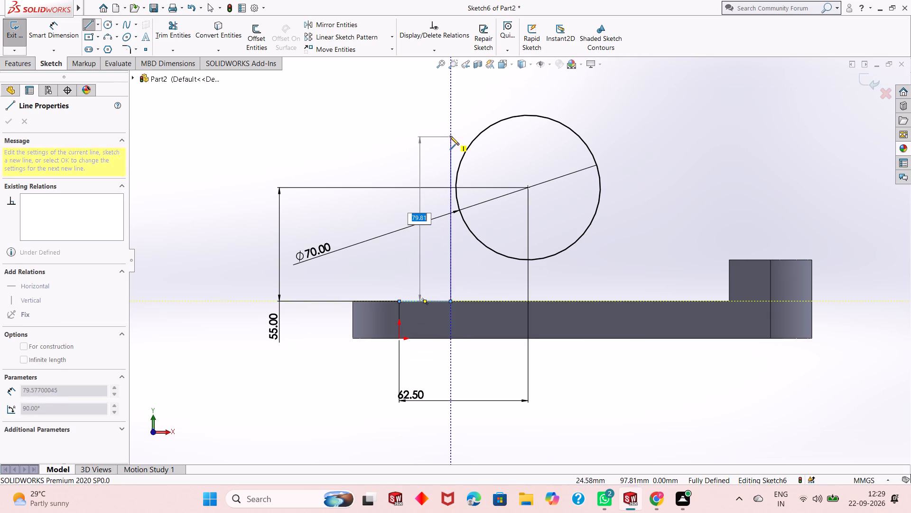
{"action": "left_click", "coordinate": [454, 171]}
{"action": "key", "text": "Escape"}
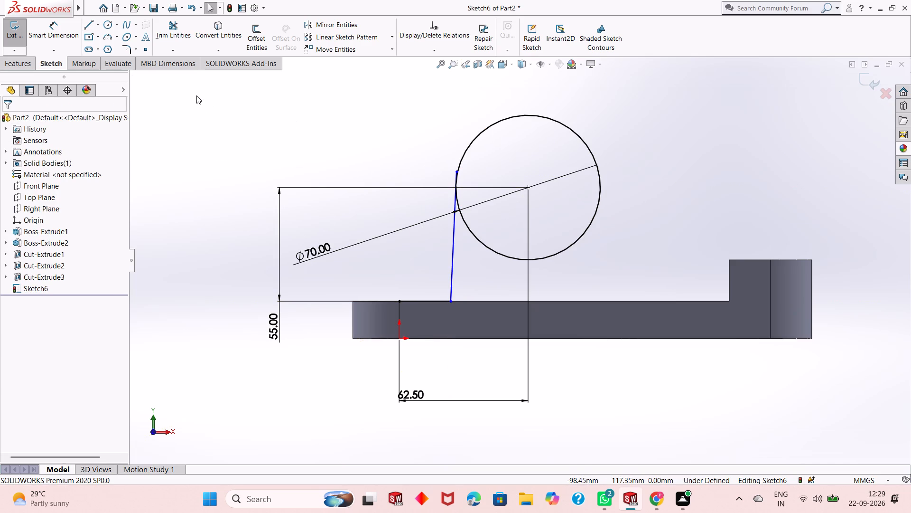
Apply a tangent relation between the slanted line and the 70 mm circle.
{"action": "scroll", "coordinate": [455, 257], "scroll_direction": "down", "scroll_amount": 2}
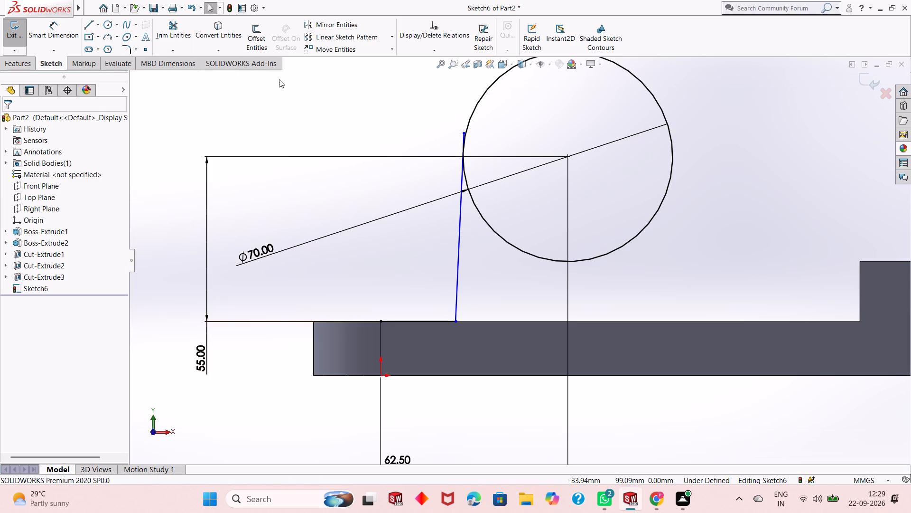
{"action": "scroll", "coordinate": [466, 146], "scroll_direction": "down", "scroll_amount": 7}
{"action": "left_click", "coordinate": [492, 189]}
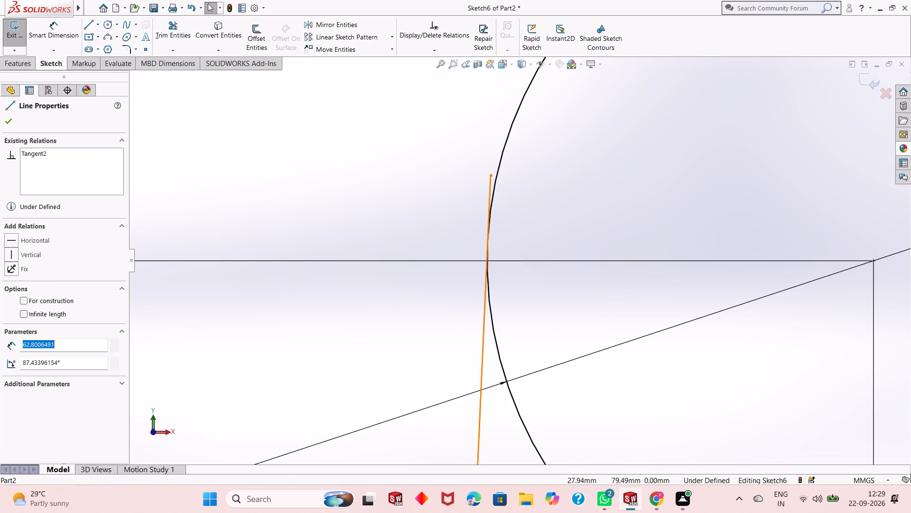
{"action": "left_click", "coordinate": [499, 164], "text": "ctrl"}
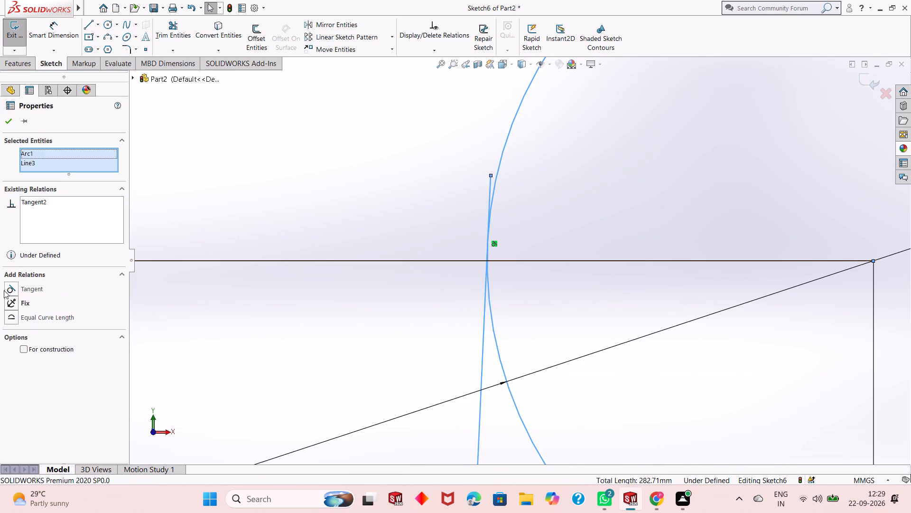
{"action": "left_click", "coordinate": [7, 290]}
{"action": "left_click", "coordinate": [9, 120]}
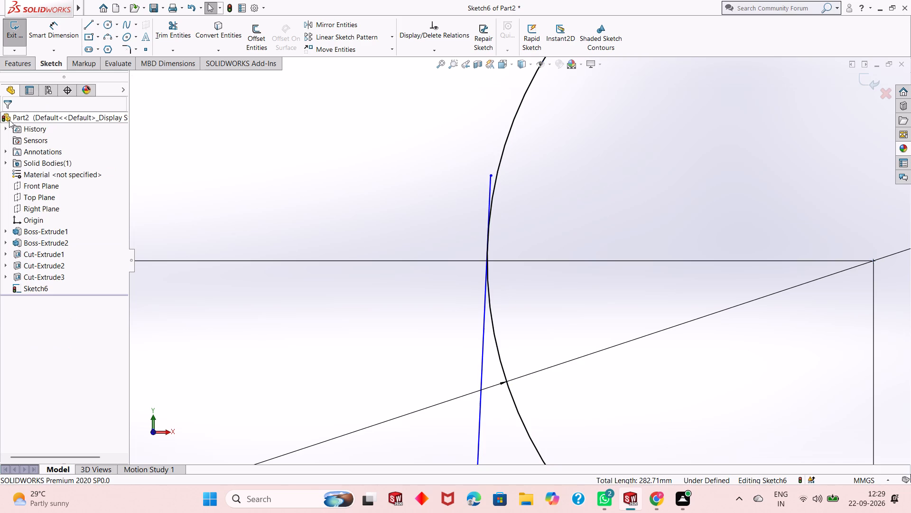
Trim the slanted line's excess upper end back to where it touches the circle.
{"action": "left_click", "coordinate": [159, 32]}
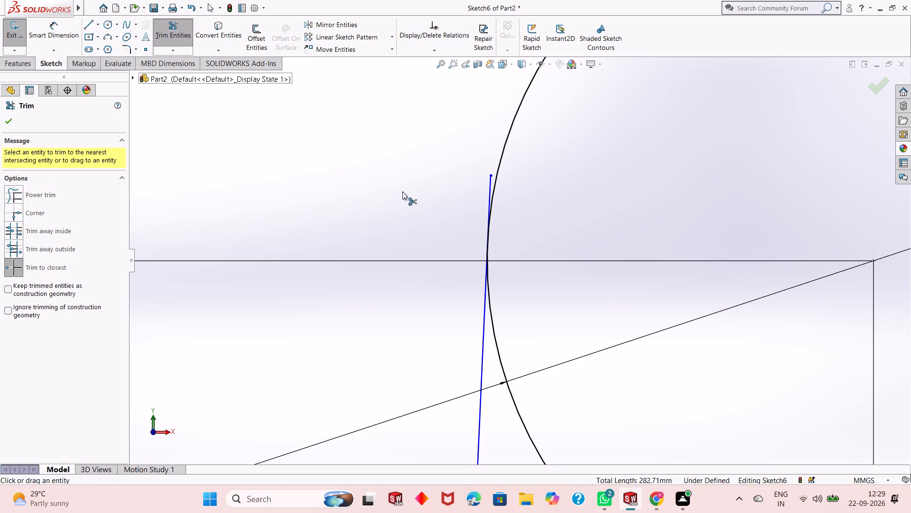
{"action": "left_click", "coordinate": [488, 181]}
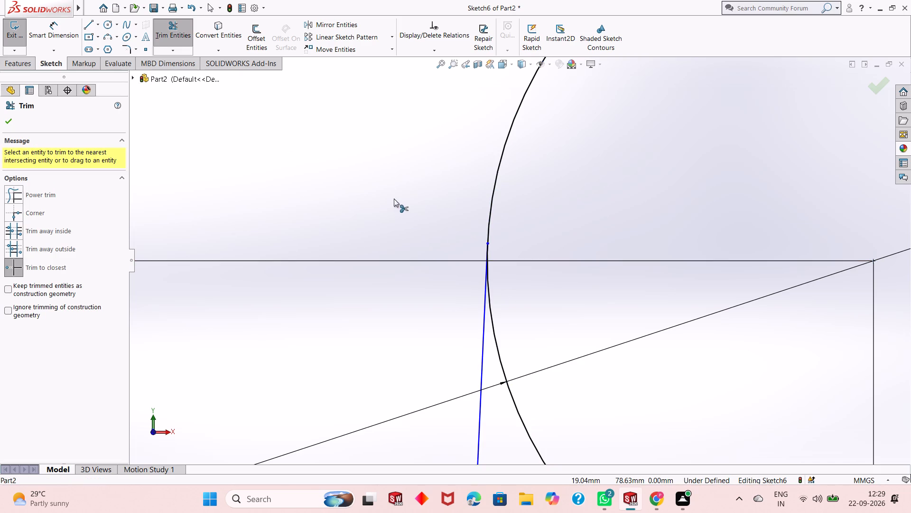
{"action": "right_click", "coordinate": [394, 199]}
{"action": "left_click", "coordinate": [425, 225]}
Sketch a 75 mm line along the top edge from the slanted line's foot, continuing up to the circle's far side with a line about 59 mm long.
{"action": "scroll", "coordinate": [297, 204], "scroll_direction": "up", "scroll_amount": 8}
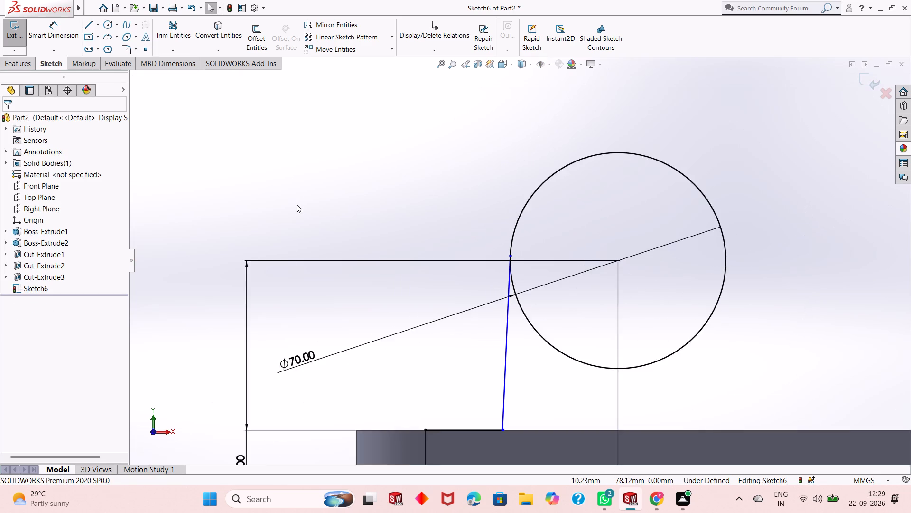
{"action": "scroll", "coordinate": [297, 204], "scroll_direction": "up", "scroll_amount": 2}
{"action": "scroll", "coordinate": [640, 390], "scroll_direction": "down", "scroll_amount": 3}
{"action": "scroll", "coordinate": [557, 299], "scroll_direction": "up", "scroll_amount": 2}
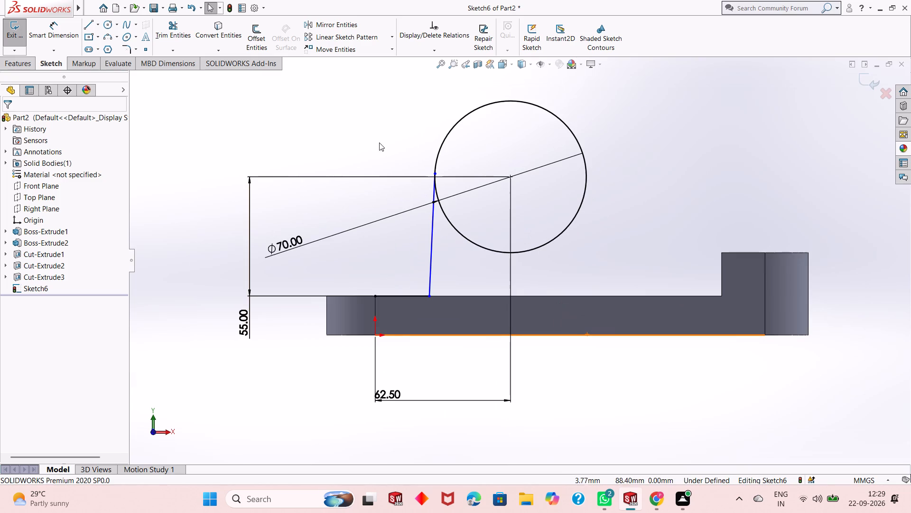
{"action": "left_click", "coordinate": [91, 24]}
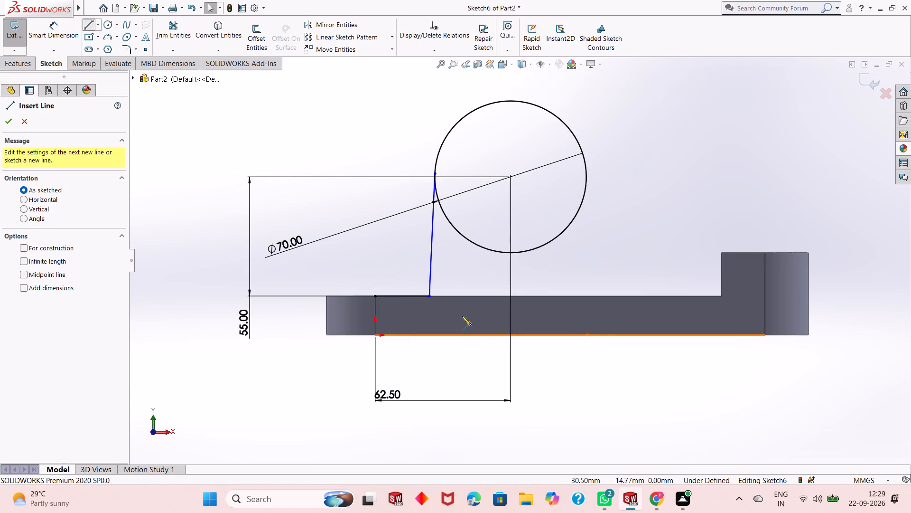
{"action": "left_click", "coordinate": [431, 297]}
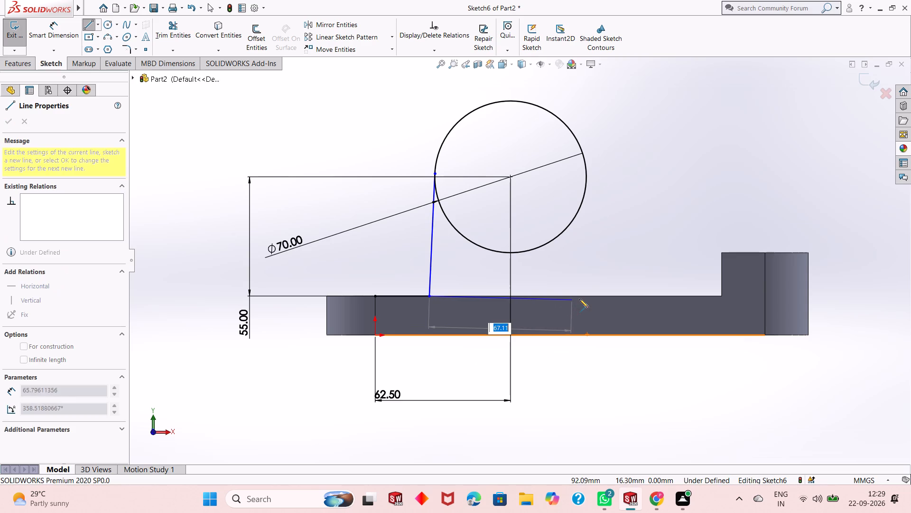
{"action": "type", "text": "75"}
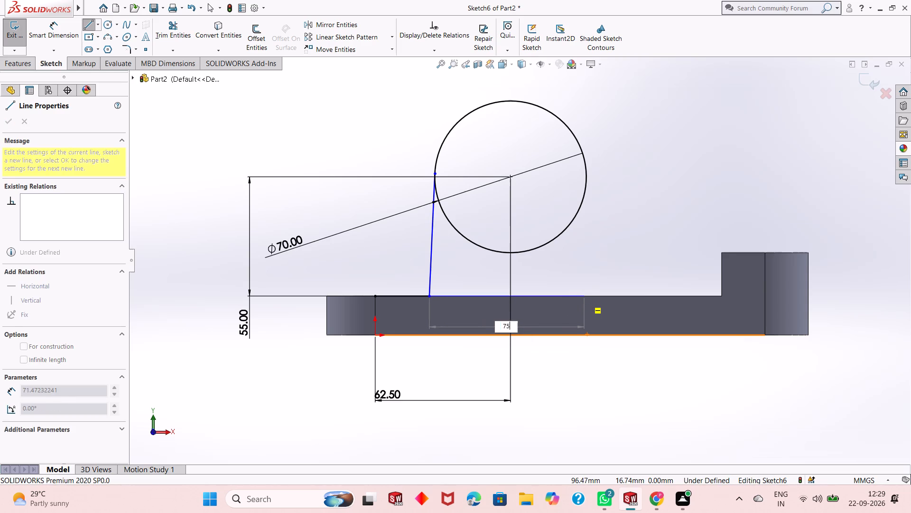
{"action": "key", "text": "Return"}
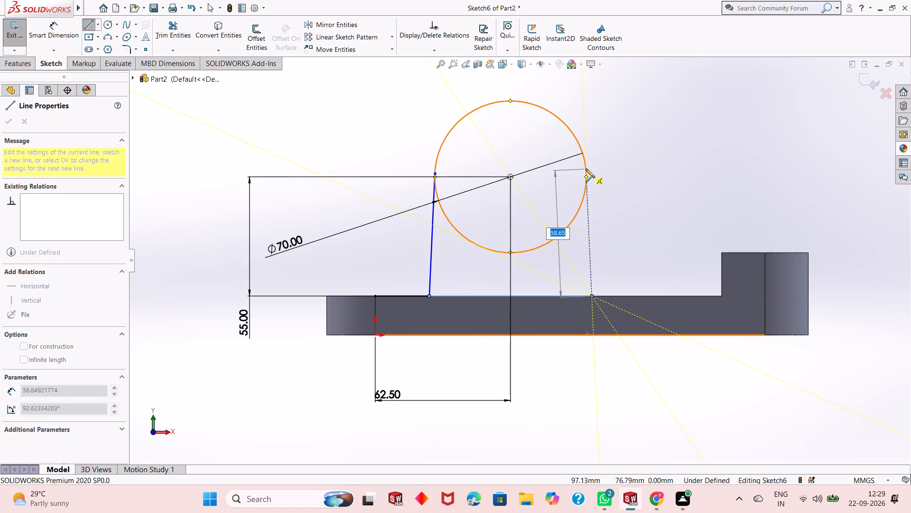
{"action": "left_click", "coordinate": [585, 171]}
{"action": "key", "text": "Escape"}
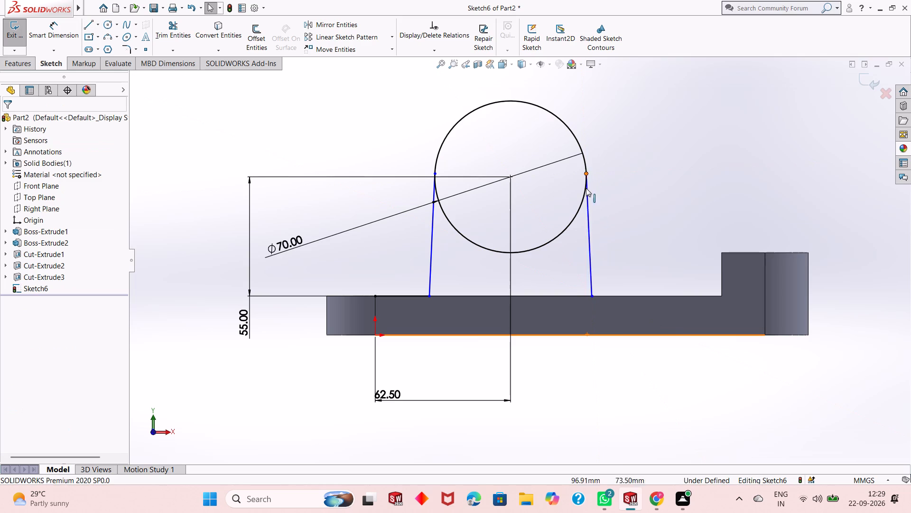
{"action": "key", "text": "Escape"}
{"action": "key", "text": "Escape"}
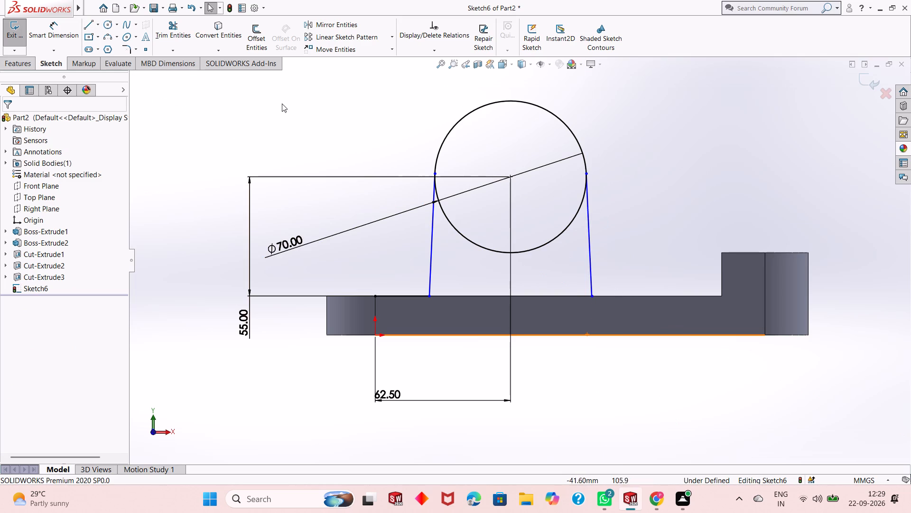
Sketch a 25 mm horizontal line along the plate's top edge, outward from the second slanted line's foot towards the raised boss.
{"action": "left_click", "coordinate": [89, 20]}
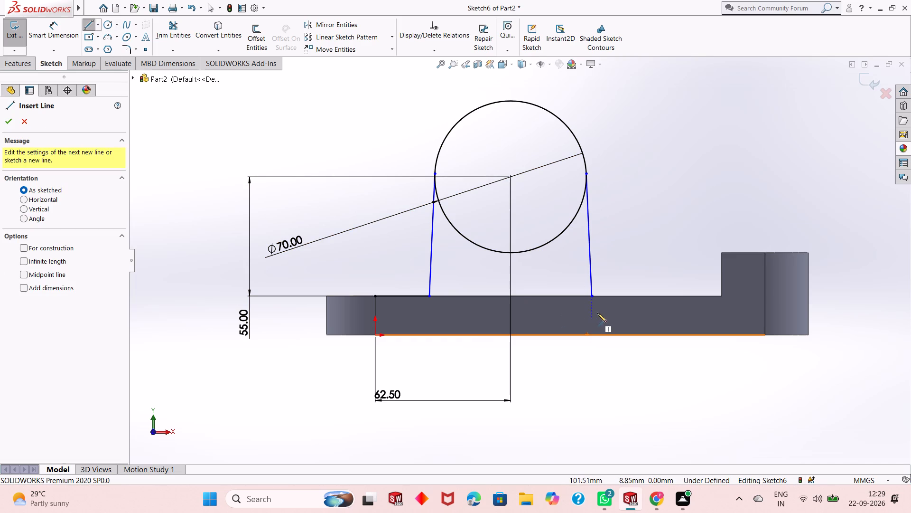
{"action": "left_click", "coordinate": [594, 298]}
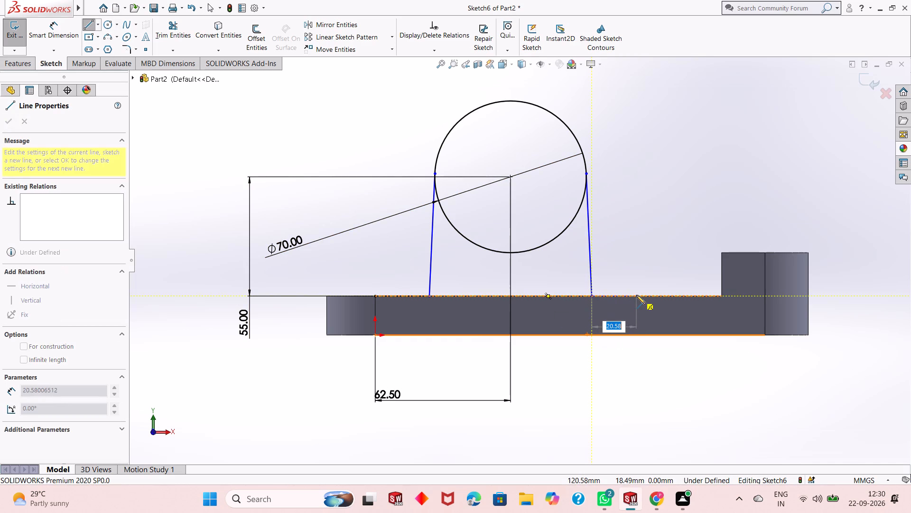
{"action": "type", "text": "25"}
{"action": "key", "text": "Return"}
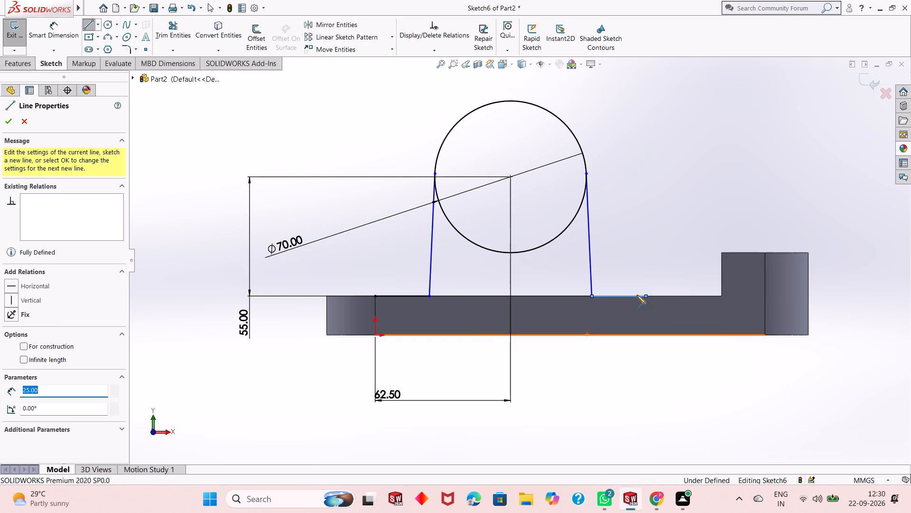
{"action": "key", "text": "Escape"}
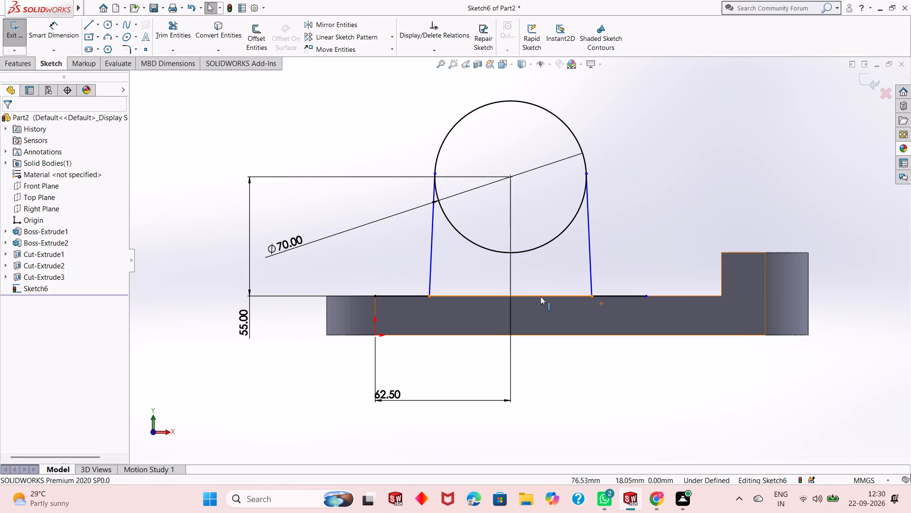
Delete the 75 mm base line between the feet of the two slanted lines.
{"action": "left_click", "coordinate": [540, 296]}
{"action": "key", "text": "Delete"}
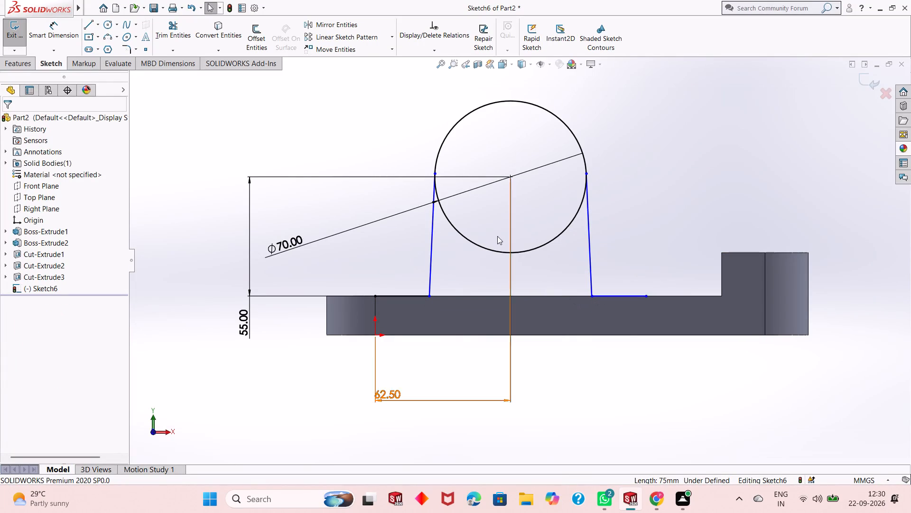
Round both corners where the slanted sides meet the horizontal lines on the plate's top edge with 10 mm sketch fillets.
{"action": "left_click", "coordinate": [125, 49]}
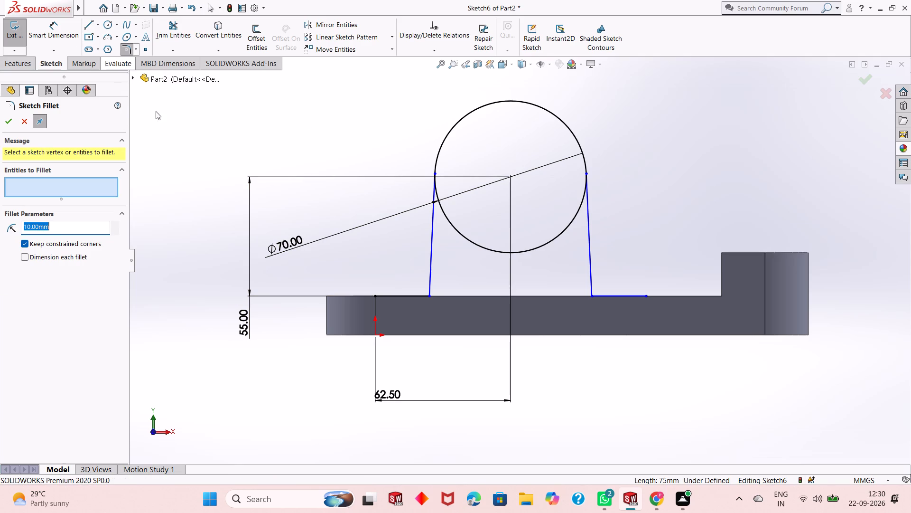
{"action": "left_click", "coordinate": [417, 297]}
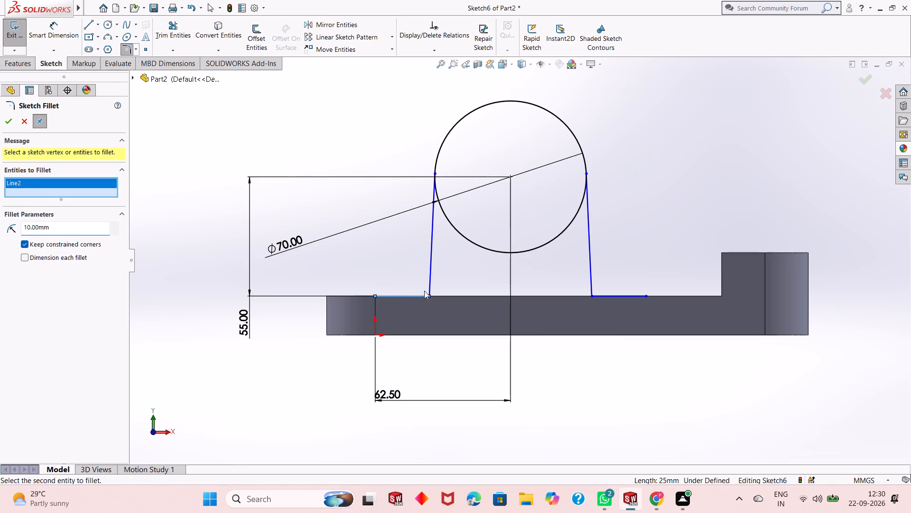
{"action": "left_click", "coordinate": [428, 286]}
{"action": "left_click", "coordinate": [593, 274]}
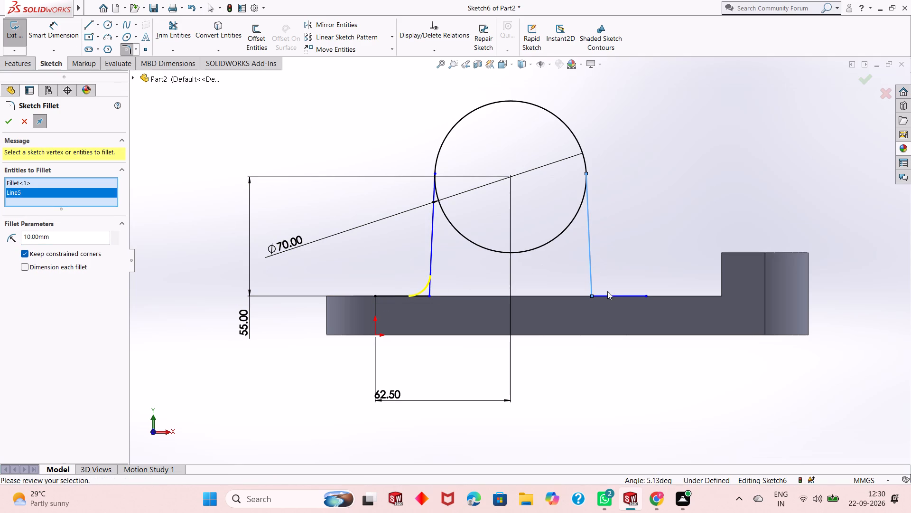
{"action": "left_click", "coordinate": [612, 298]}
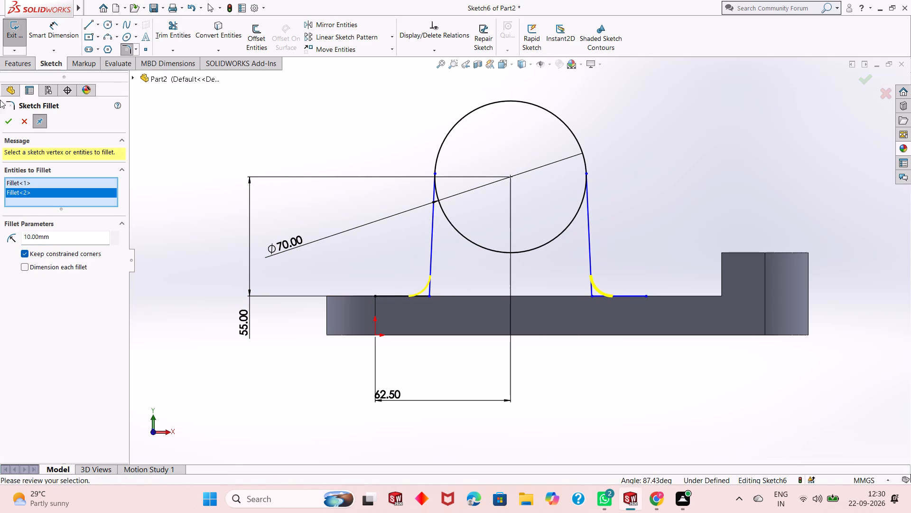
{"action": "left_click", "coordinate": [11, 119]}
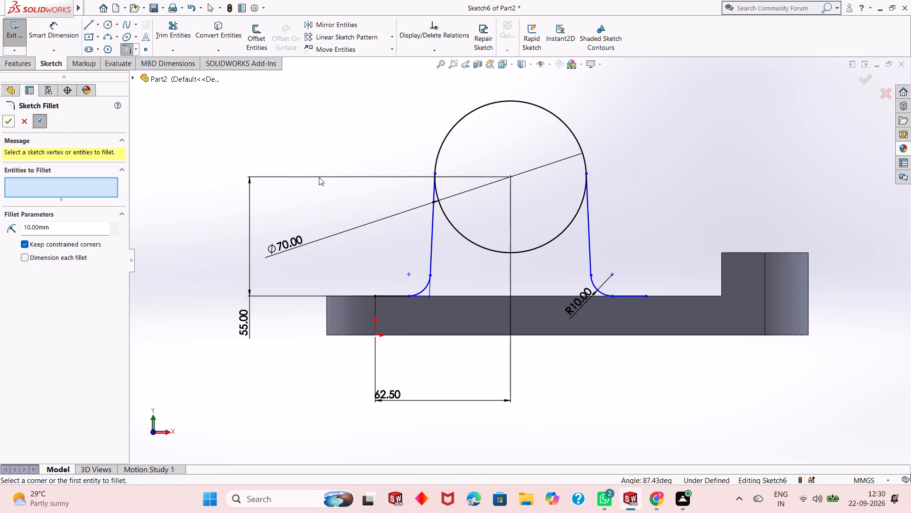
{"action": "left_click", "coordinate": [11, 127]}
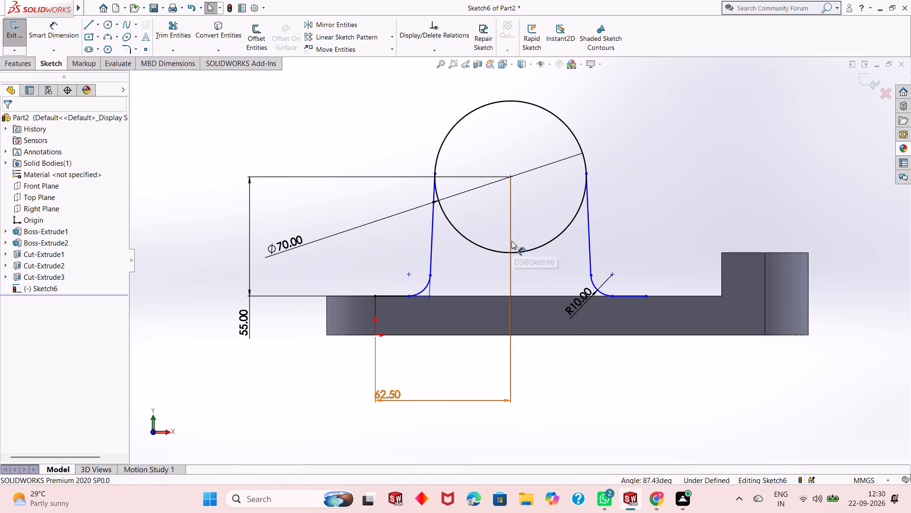
Sketch a base line about 94 mm long along the plate's top edge, joining the lower ends of the two fillets.
{"action": "middle_click_drag", "start_coordinate": [558, 294], "coordinate": [511, 304]}
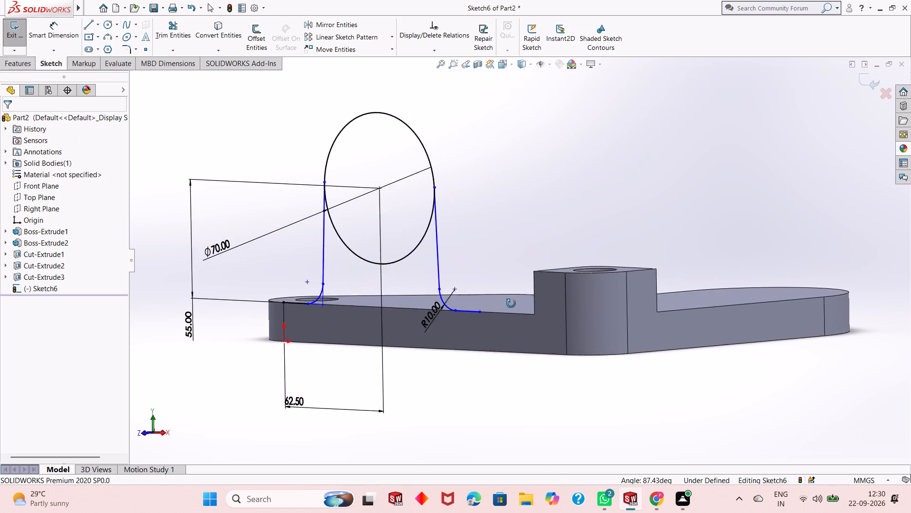
{"action": "middle_click_drag", "start_coordinate": [511, 304], "coordinate": [507, 320]}
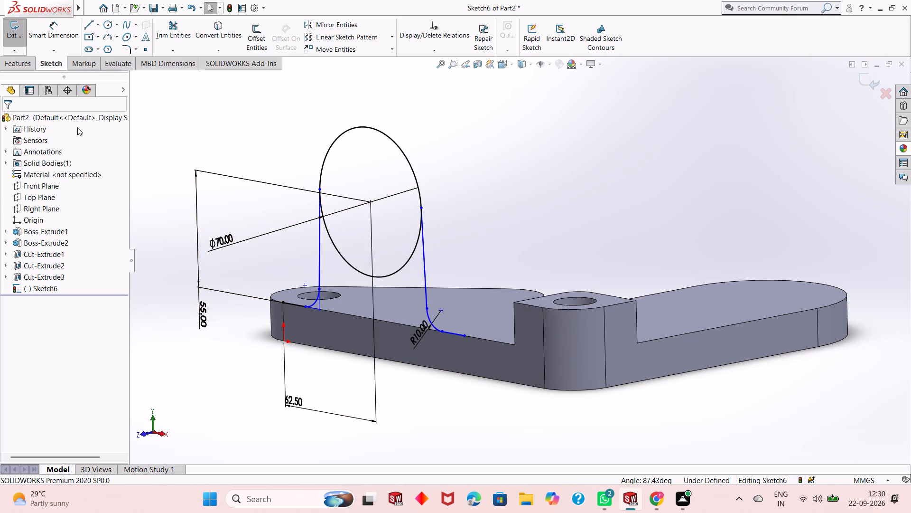
{"action": "left_click", "coordinate": [84, 21]}
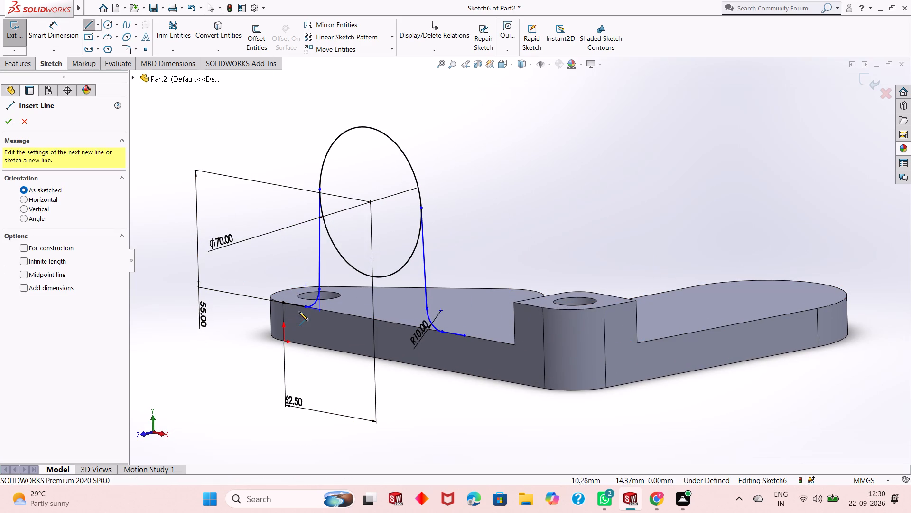
{"action": "left_click", "coordinate": [306, 308]}
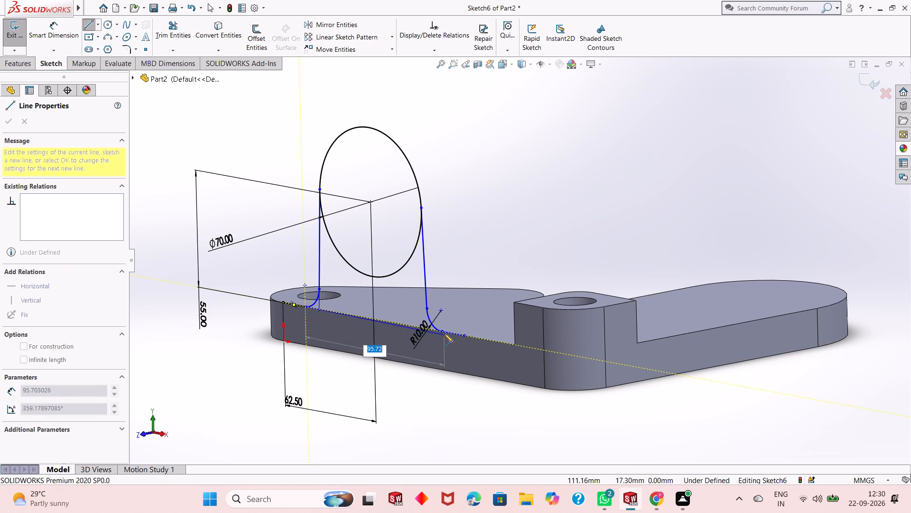
{"action": "left_click", "coordinate": [443, 332]}
{"action": "key", "text": "Escape"}
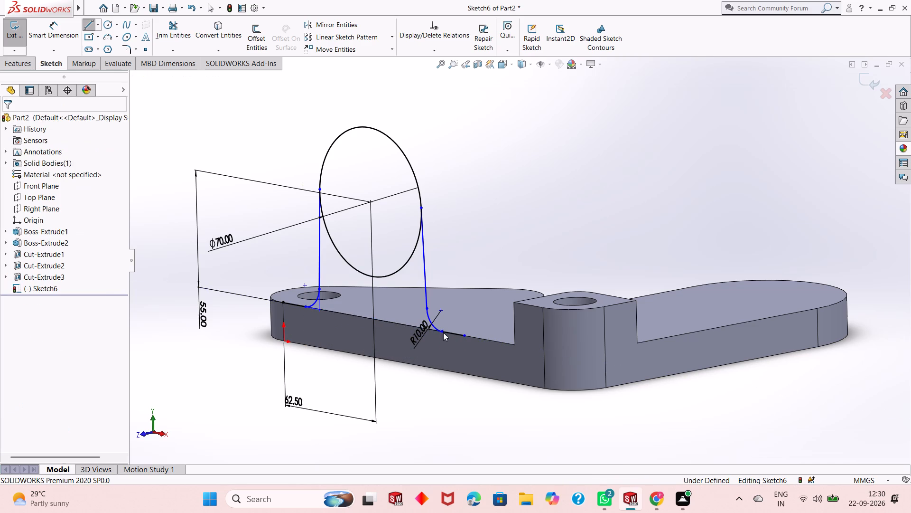
{"action": "key", "text": "Escape"}
{"action": "key", "text": "Escape"}
Delete the two leftover horizontal lines extending outward from the fillets' lower ends.
{"action": "left_click", "coordinate": [456, 334]}
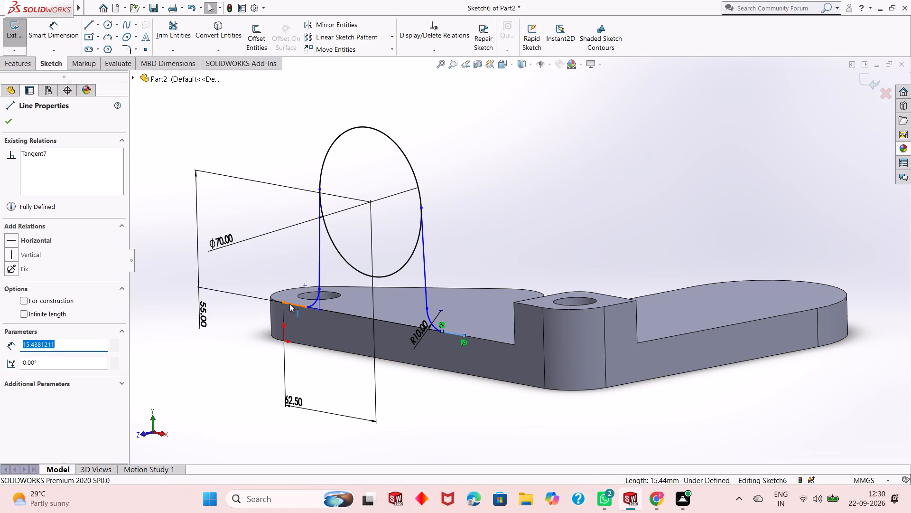
{"action": "left_click", "coordinate": [289, 304], "text": "ctrl"}
{"action": "key", "text": "Delete"}
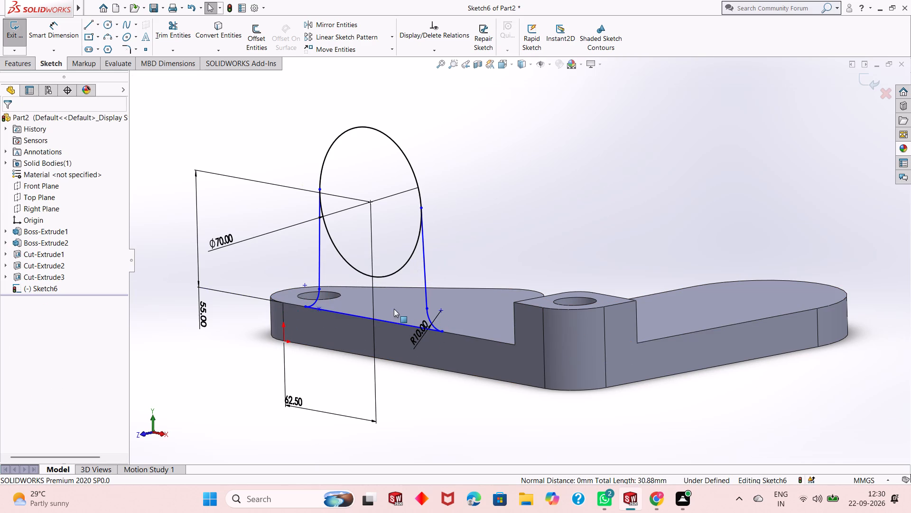
Trim away the circle's lower arc between the slanted sides, leaving the rounded top of the upright profile.
{"action": "left_click", "coordinate": [63, 29]}
{"action": "left_click", "coordinate": [163, 29]}
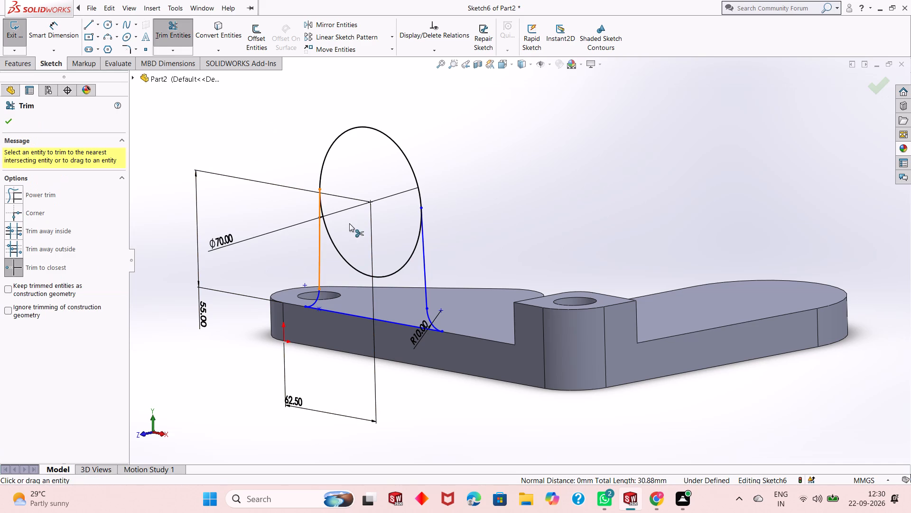
{"action": "left_click", "coordinate": [336, 248]}
{"action": "middle_click_drag", "start_coordinate": [355, 240], "coordinate": [374, 224]}
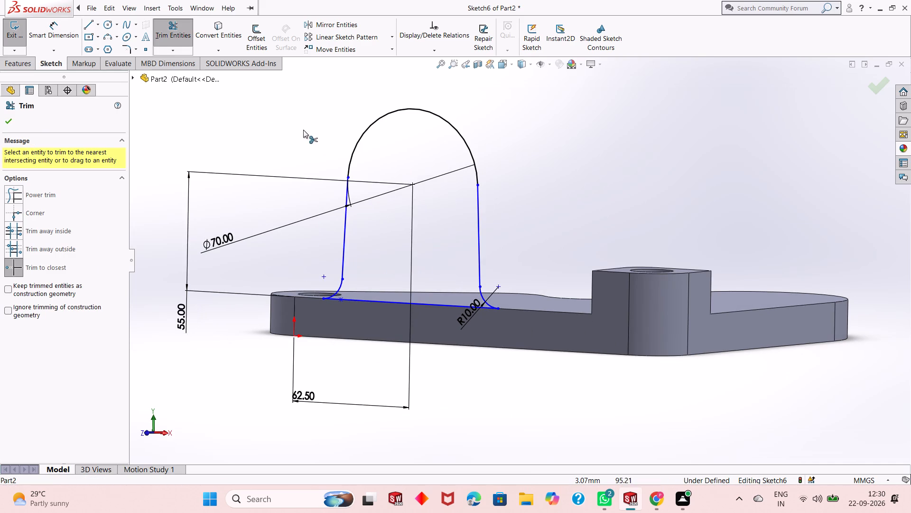
{"action": "right_click", "coordinate": [303, 130]}
{"action": "left_click", "coordinate": [332, 159]}
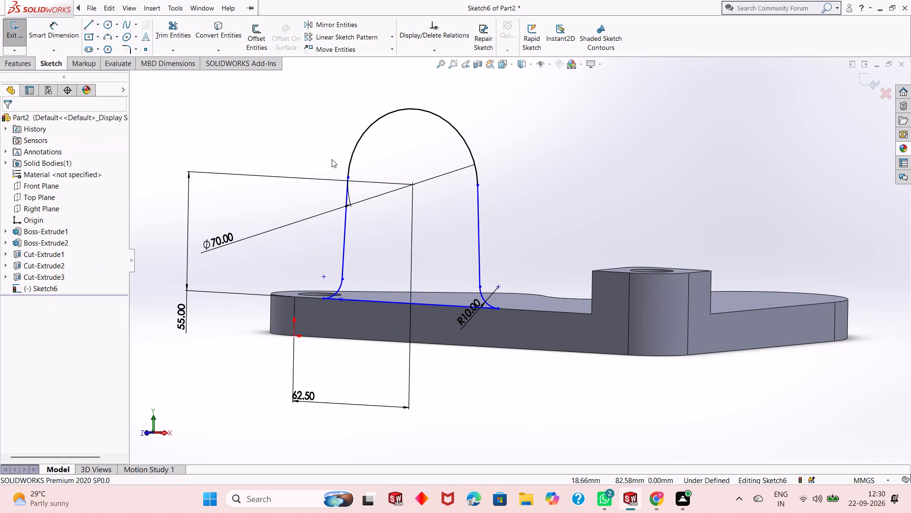
Dimension the length of the base line between the fillet ends, viewing the sketch face-on, and accept the current value.
{"action": "key", "text": "ctrl+8"}
{"action": "scroll", "coordinate": [603, 222], "scroll_direction": "down", "scroll_amount": 1}
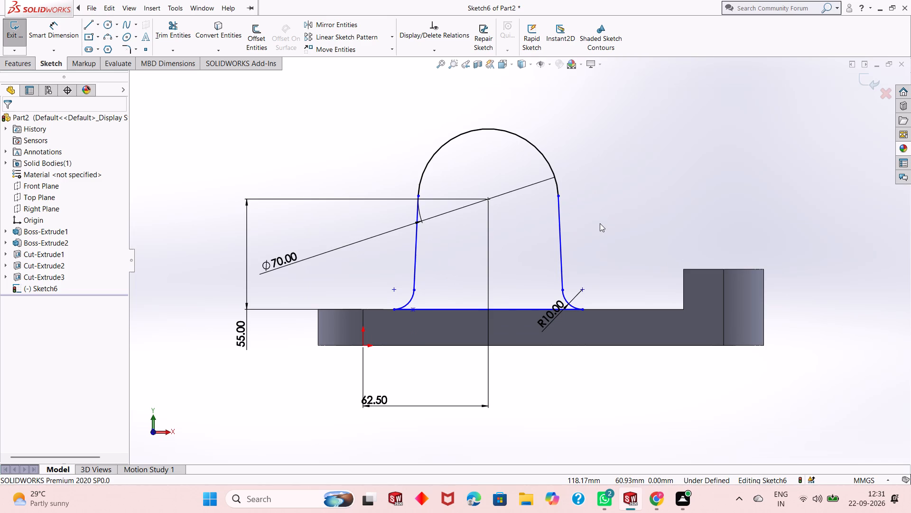
{"action": "left_click", "coordinate": [52, 28]}
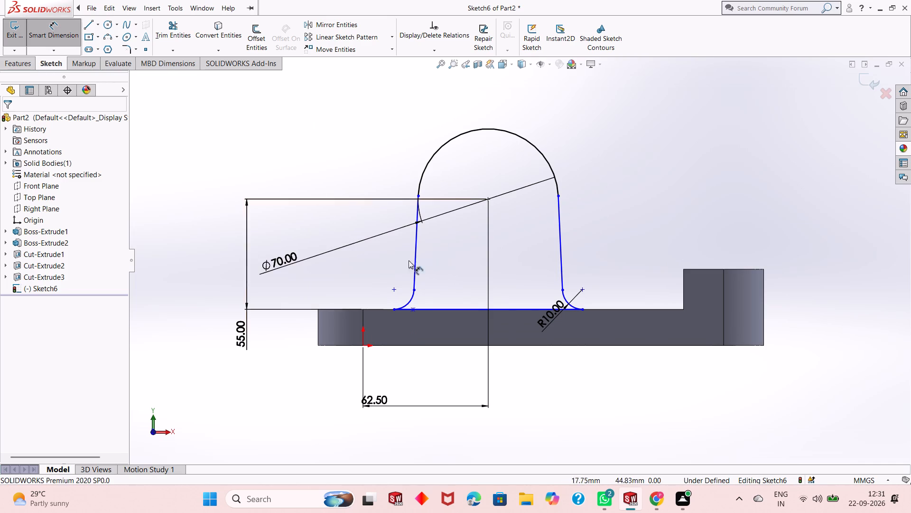
{"action": "scroll", "coordinate": [451, 309], "scroll_direction": "down", "scroll_amount": 4}
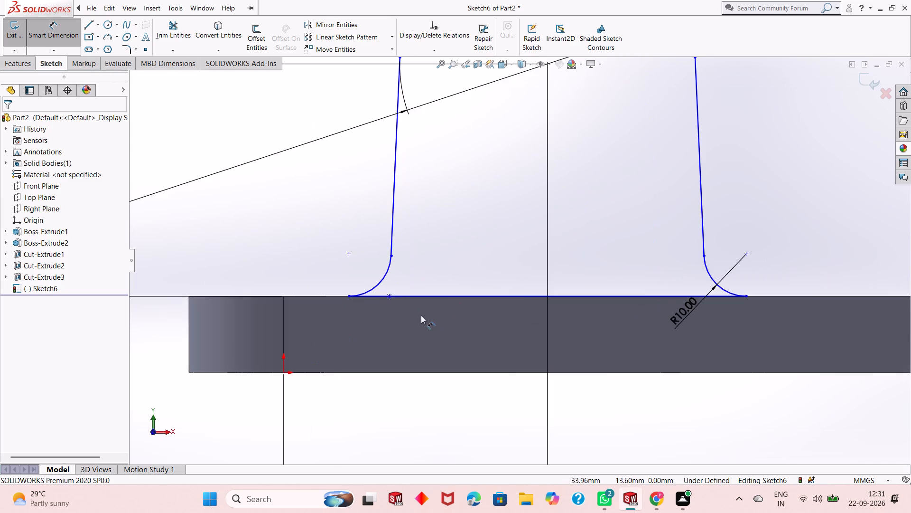
{"action": "scroll", "coordinate": [400, 316], "scroll_direction": "up", "scroll_amount": 2}
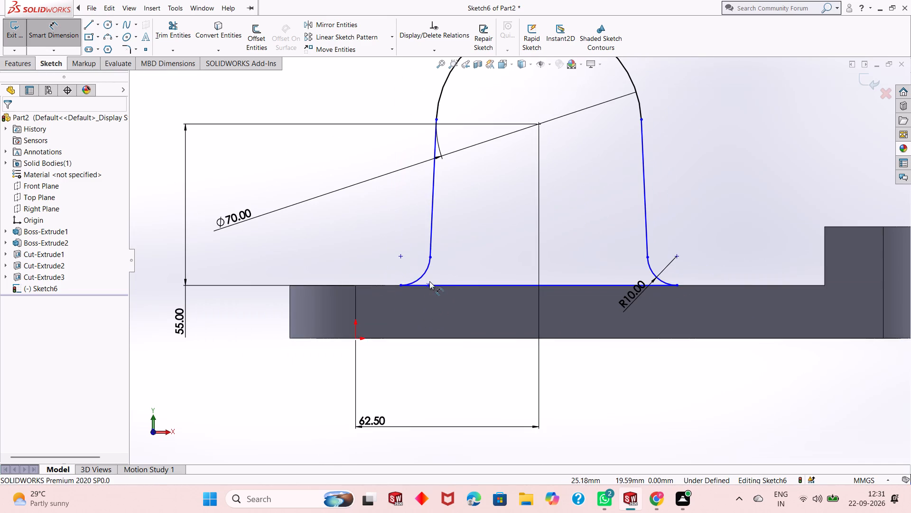
{"action": "left_click", "coordinate": [422, 285]}
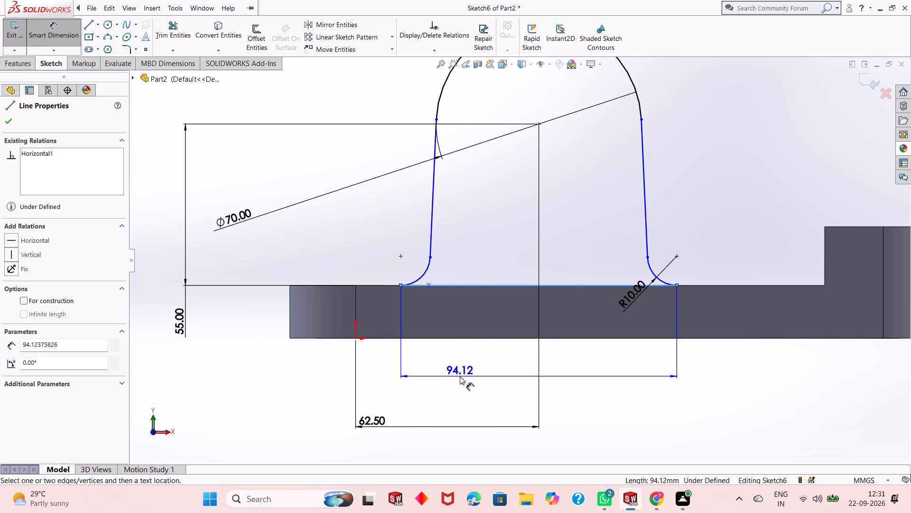
{"action": "left_click", "coordinate": [460, 376]}
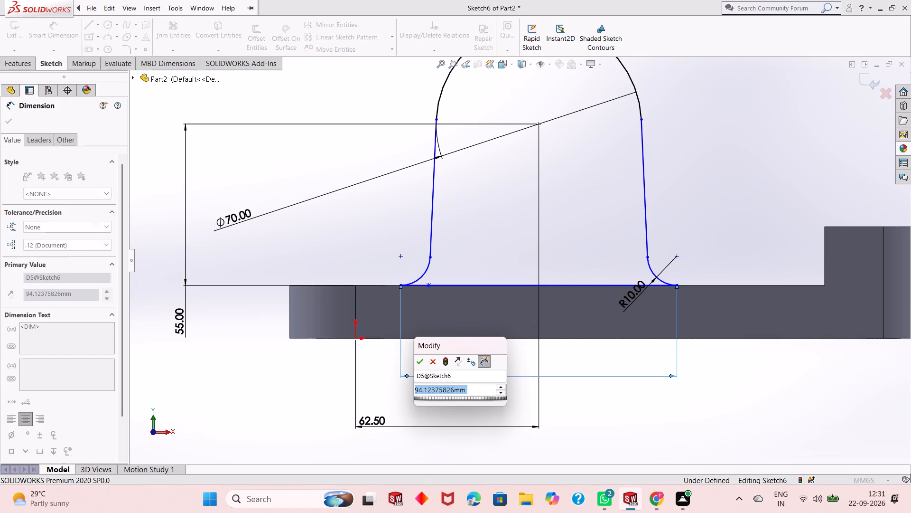
{"action": "left_click", "coordinate": [420, 357]}
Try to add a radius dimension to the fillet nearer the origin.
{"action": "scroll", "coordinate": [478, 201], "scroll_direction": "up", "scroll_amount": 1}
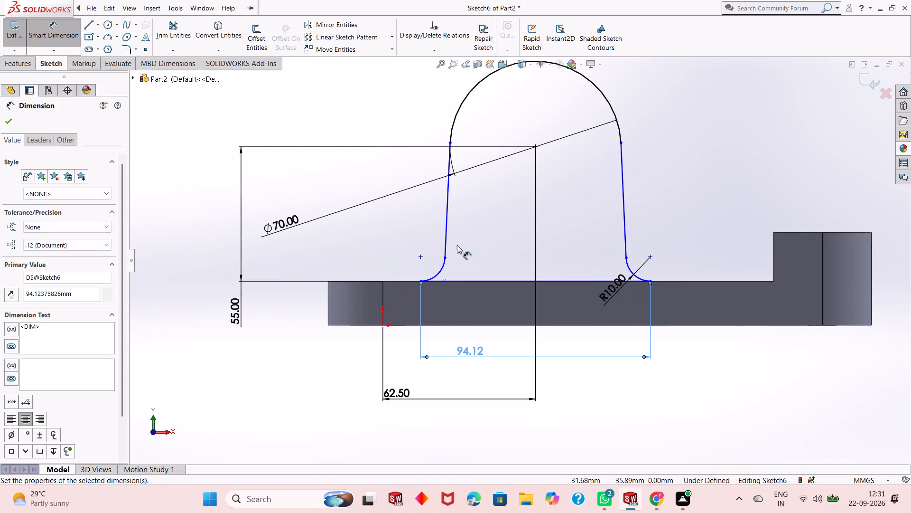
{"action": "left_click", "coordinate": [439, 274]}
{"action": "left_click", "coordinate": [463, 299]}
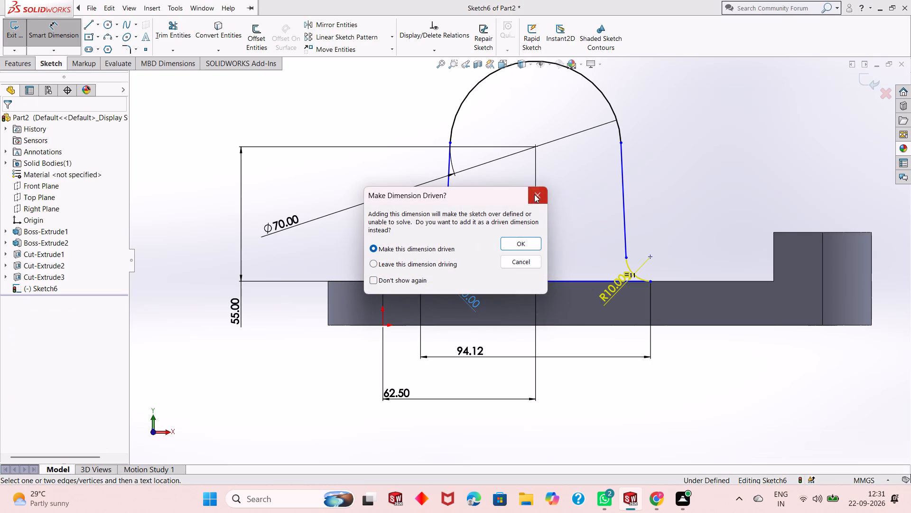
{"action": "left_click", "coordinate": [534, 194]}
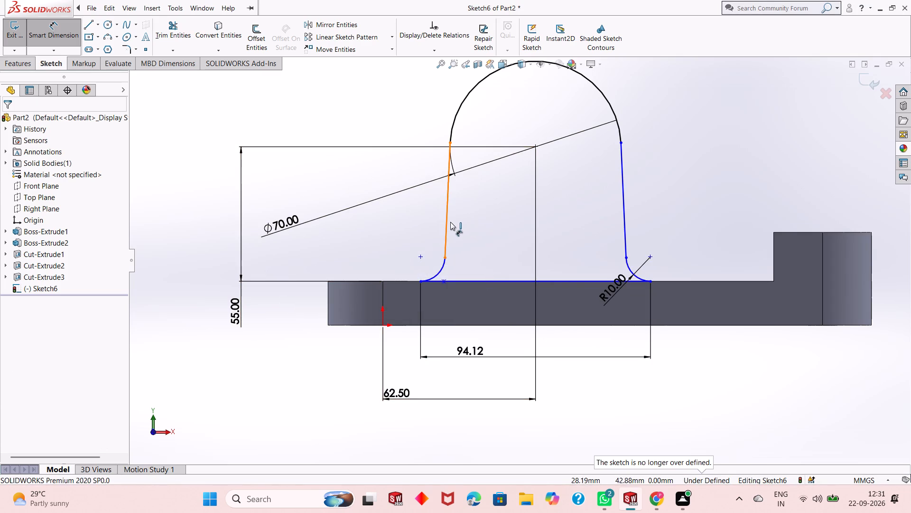
Dimension the vertical height of the slanted side nearer the origin, keeping its current value.
{"action": "left_click", "coordinate": [450, 222]}
{"action": "left_click", "coordinate": [427, 223]}
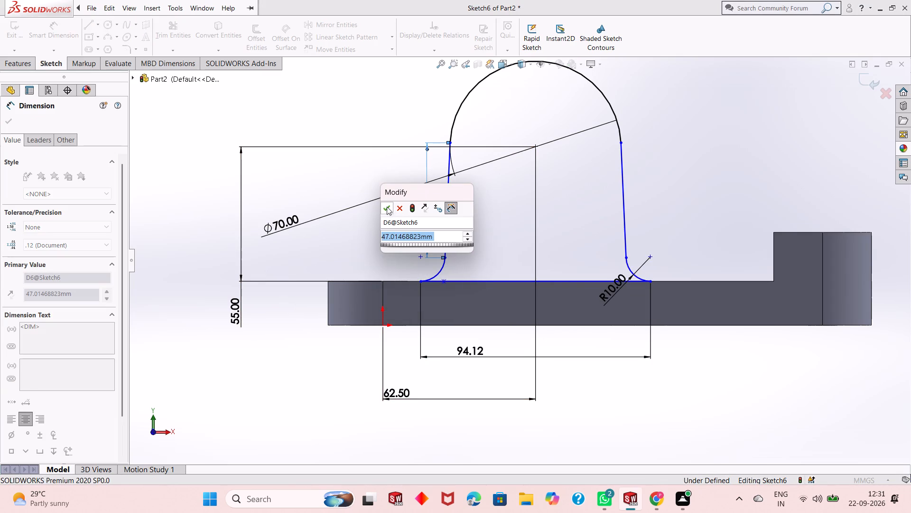
{"action": "left_click", "coordinate": [386, 206]}
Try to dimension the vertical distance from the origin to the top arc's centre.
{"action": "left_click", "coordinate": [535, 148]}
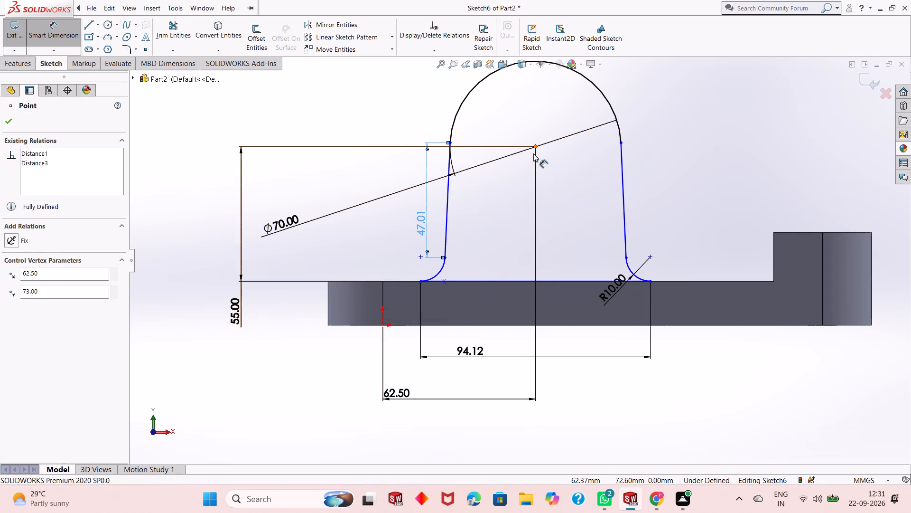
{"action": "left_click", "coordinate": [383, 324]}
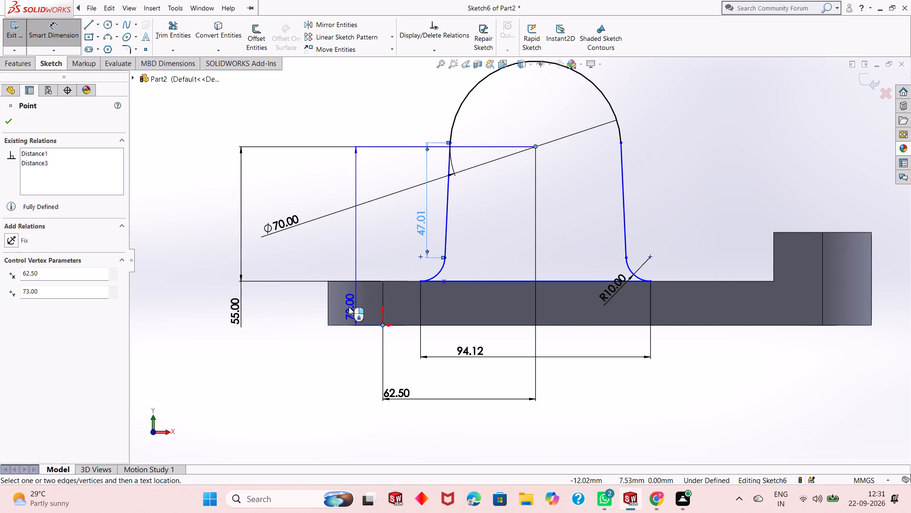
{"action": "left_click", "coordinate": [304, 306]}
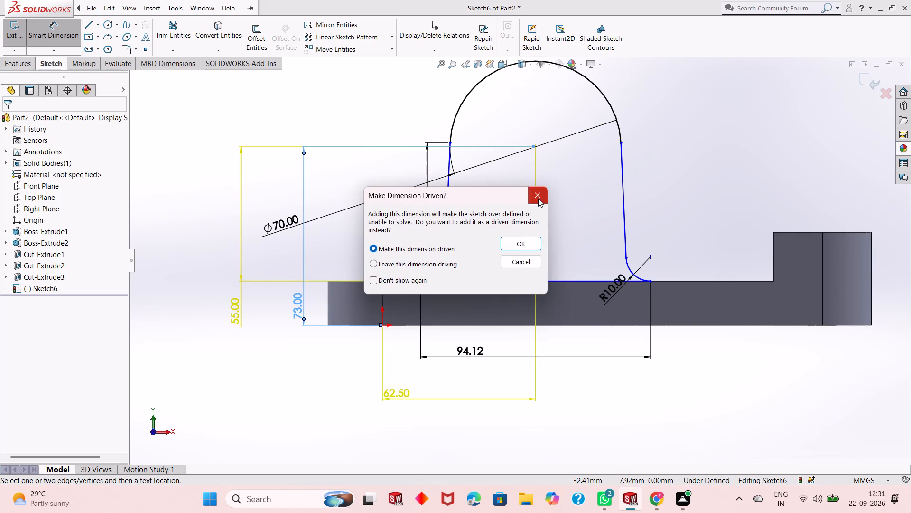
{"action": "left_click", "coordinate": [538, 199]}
Dimension the horizontal distance from the arc's centre to the base line's end nearer the origin, keeping its current value.
{"action": "left_click", "coordinate": [536, 147]}
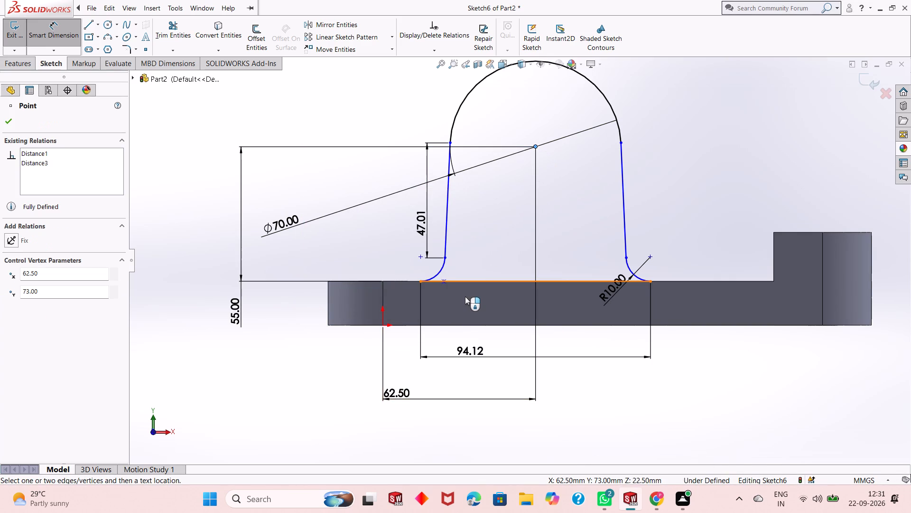
{"action": "left_click", "coordinate": [420, 281]}
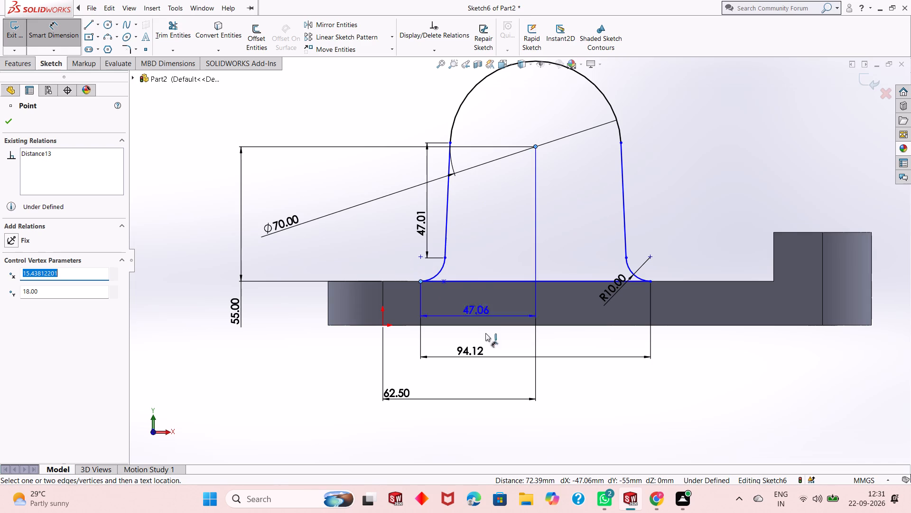
{"action": "left_click", "coordinate": [492, 421]}
{"action": "left_click", "coordinate": [449, 407]}
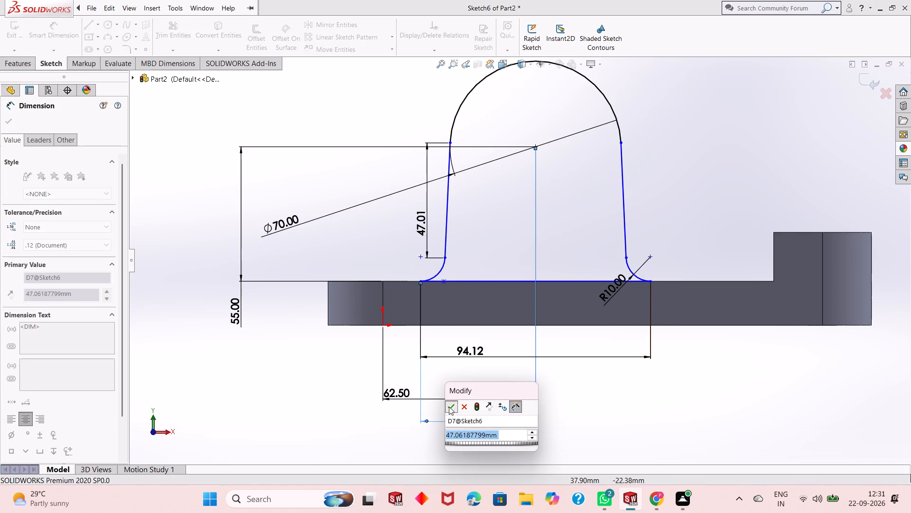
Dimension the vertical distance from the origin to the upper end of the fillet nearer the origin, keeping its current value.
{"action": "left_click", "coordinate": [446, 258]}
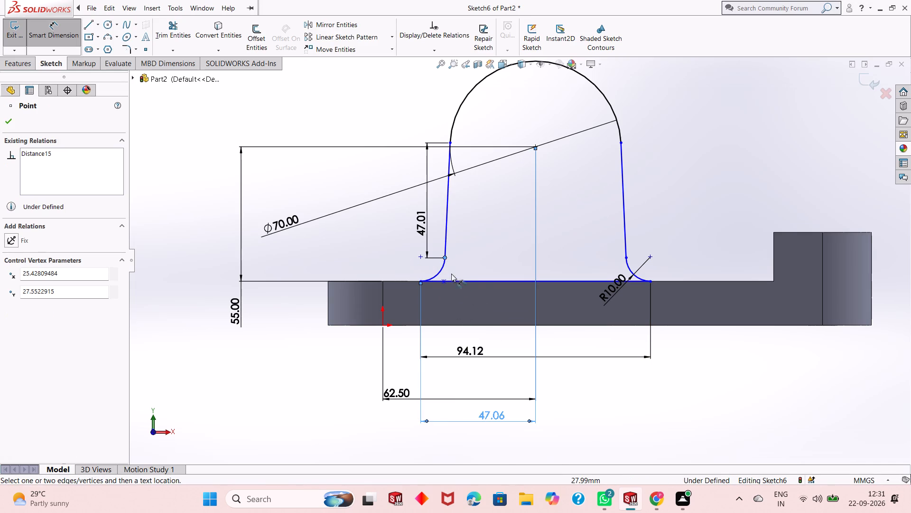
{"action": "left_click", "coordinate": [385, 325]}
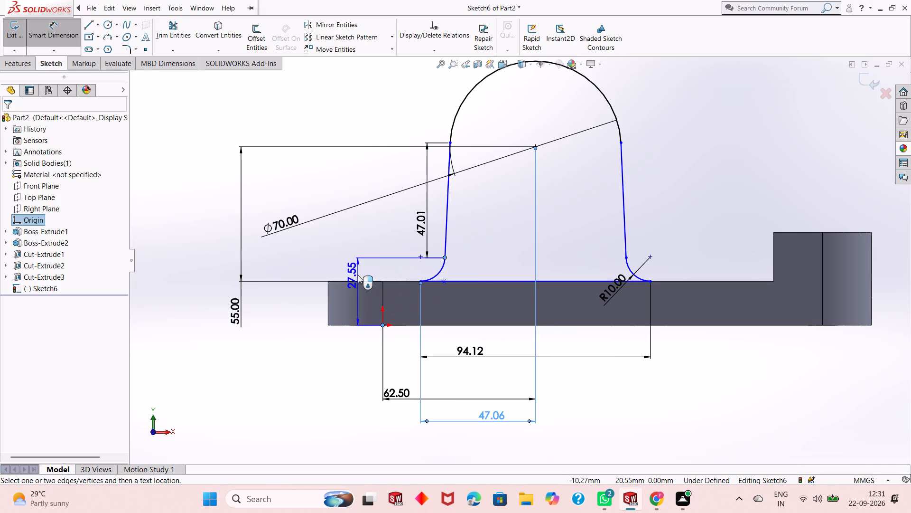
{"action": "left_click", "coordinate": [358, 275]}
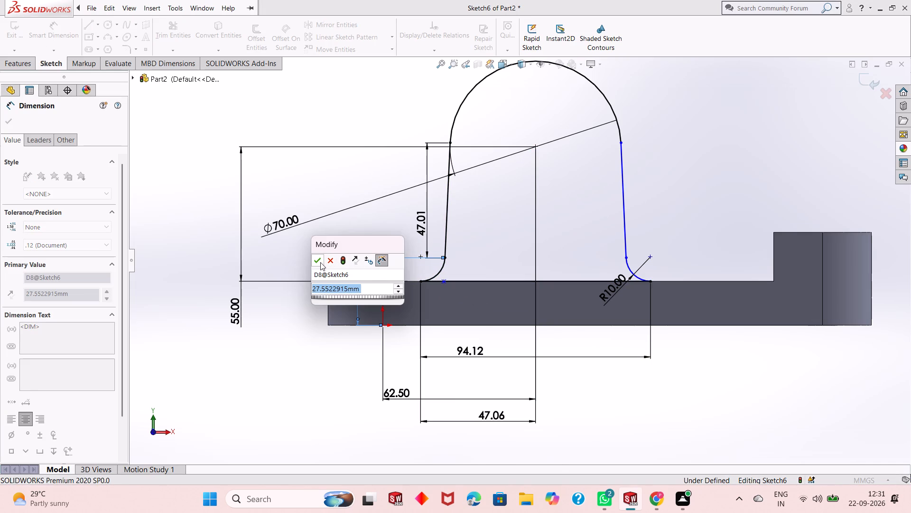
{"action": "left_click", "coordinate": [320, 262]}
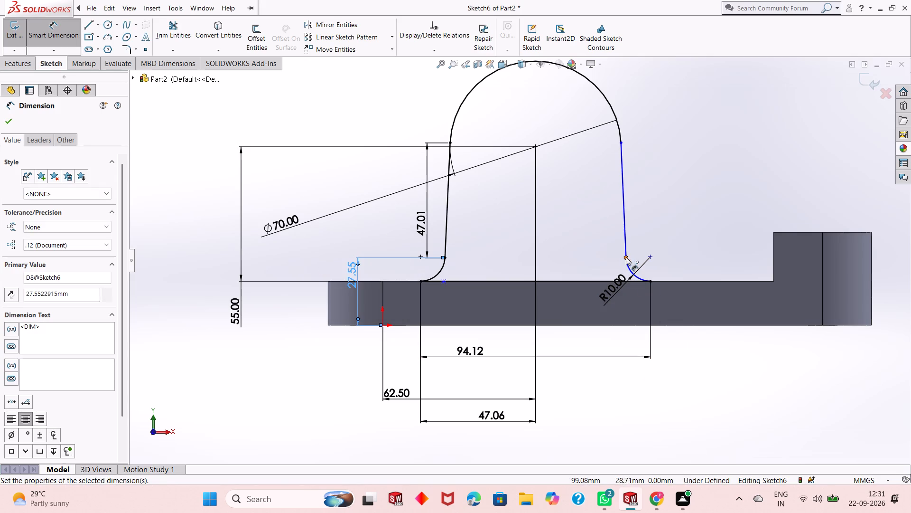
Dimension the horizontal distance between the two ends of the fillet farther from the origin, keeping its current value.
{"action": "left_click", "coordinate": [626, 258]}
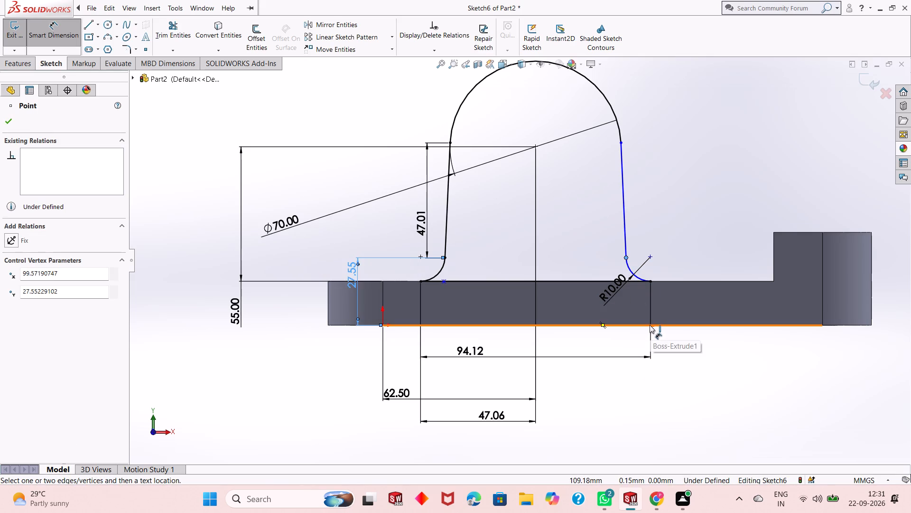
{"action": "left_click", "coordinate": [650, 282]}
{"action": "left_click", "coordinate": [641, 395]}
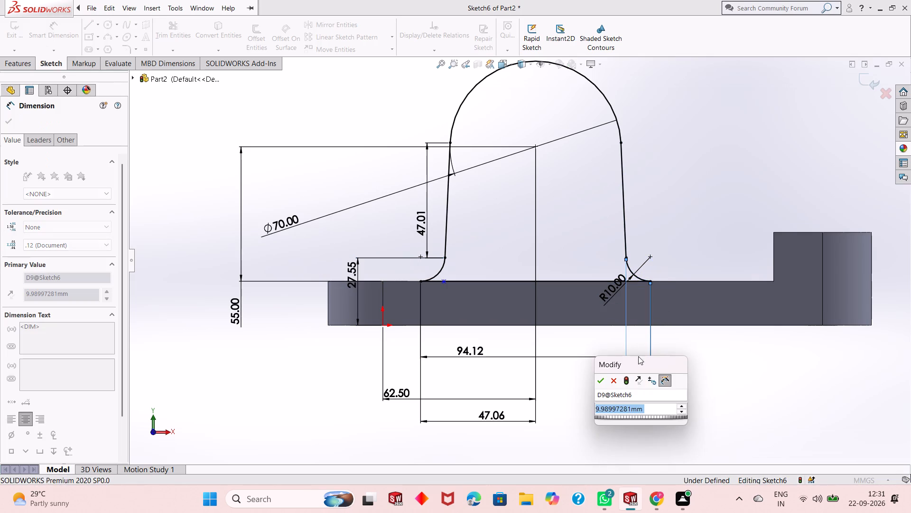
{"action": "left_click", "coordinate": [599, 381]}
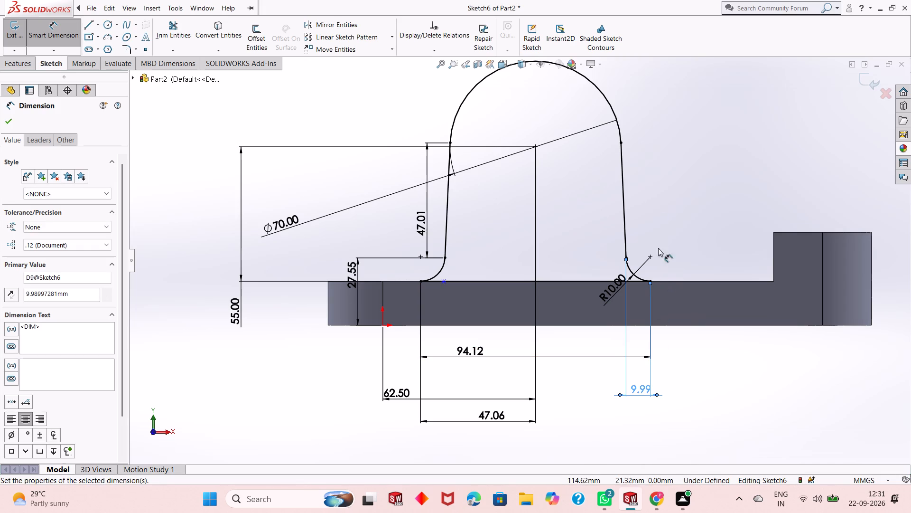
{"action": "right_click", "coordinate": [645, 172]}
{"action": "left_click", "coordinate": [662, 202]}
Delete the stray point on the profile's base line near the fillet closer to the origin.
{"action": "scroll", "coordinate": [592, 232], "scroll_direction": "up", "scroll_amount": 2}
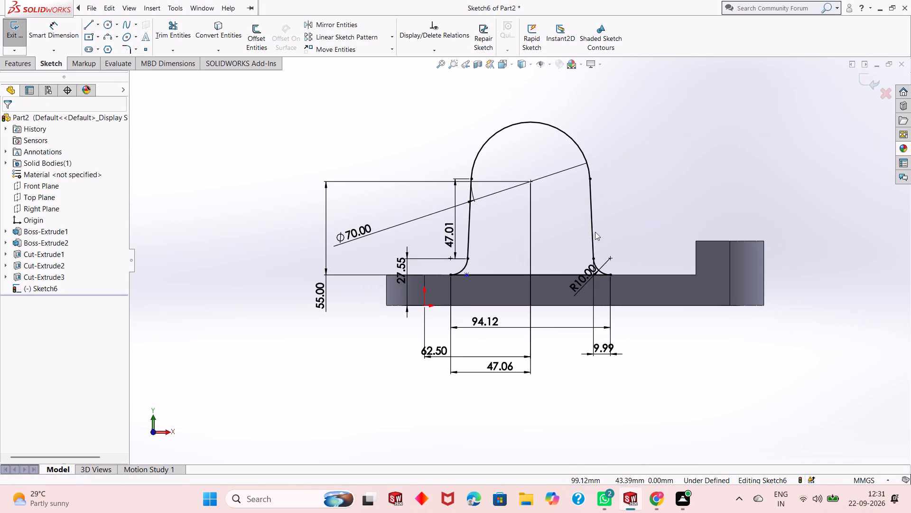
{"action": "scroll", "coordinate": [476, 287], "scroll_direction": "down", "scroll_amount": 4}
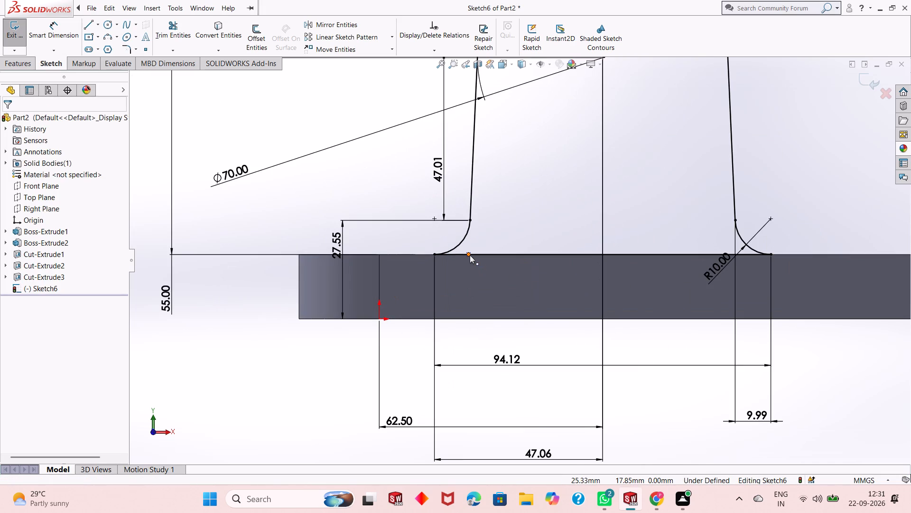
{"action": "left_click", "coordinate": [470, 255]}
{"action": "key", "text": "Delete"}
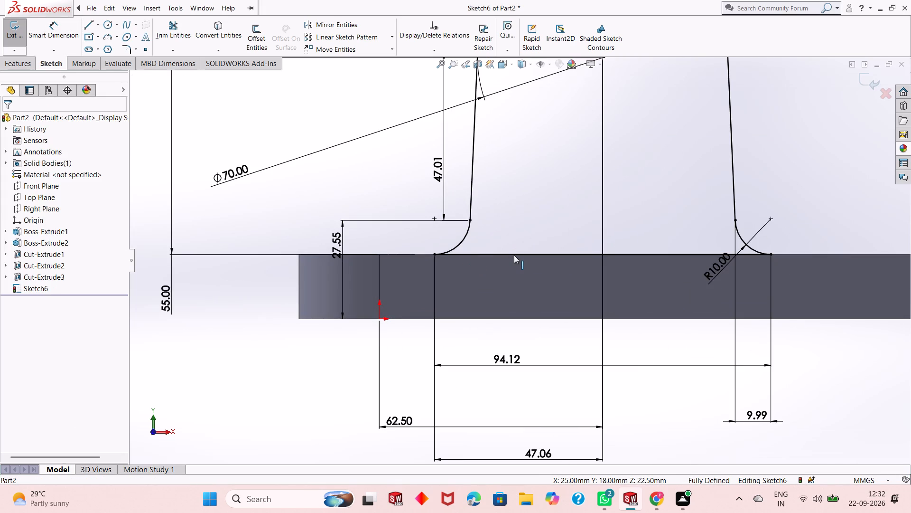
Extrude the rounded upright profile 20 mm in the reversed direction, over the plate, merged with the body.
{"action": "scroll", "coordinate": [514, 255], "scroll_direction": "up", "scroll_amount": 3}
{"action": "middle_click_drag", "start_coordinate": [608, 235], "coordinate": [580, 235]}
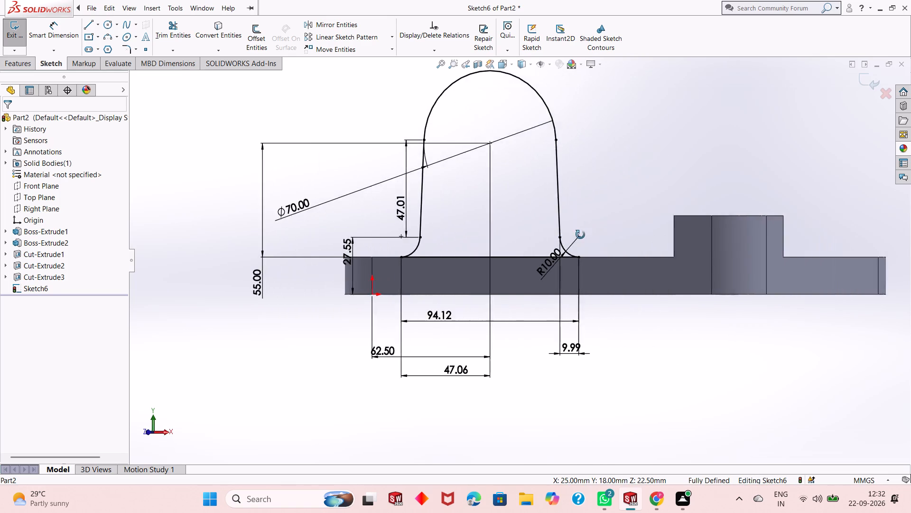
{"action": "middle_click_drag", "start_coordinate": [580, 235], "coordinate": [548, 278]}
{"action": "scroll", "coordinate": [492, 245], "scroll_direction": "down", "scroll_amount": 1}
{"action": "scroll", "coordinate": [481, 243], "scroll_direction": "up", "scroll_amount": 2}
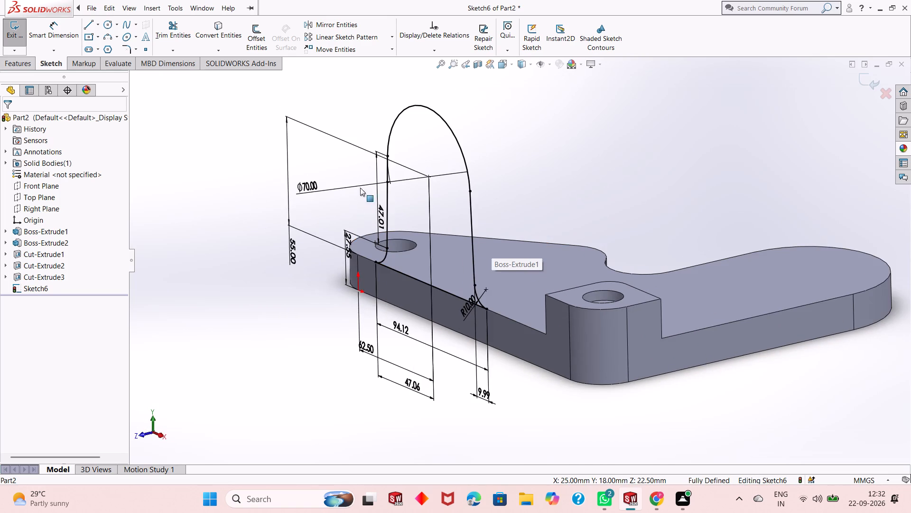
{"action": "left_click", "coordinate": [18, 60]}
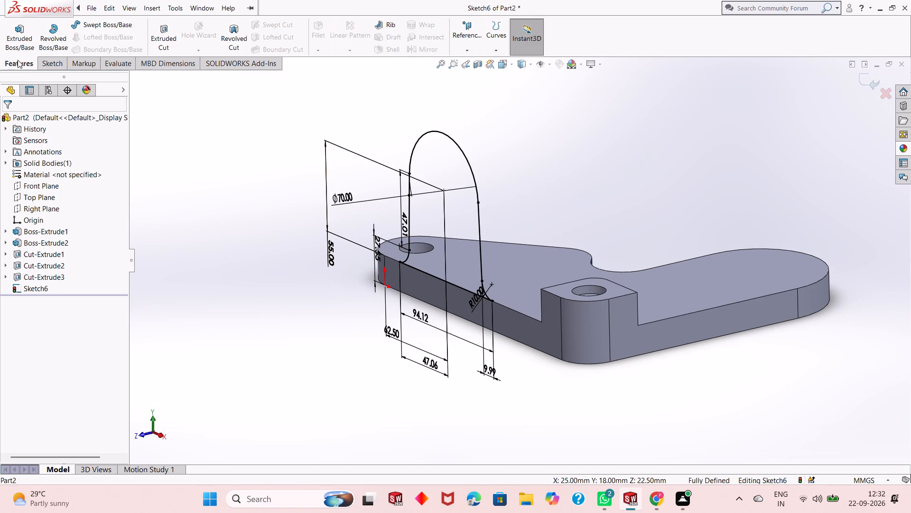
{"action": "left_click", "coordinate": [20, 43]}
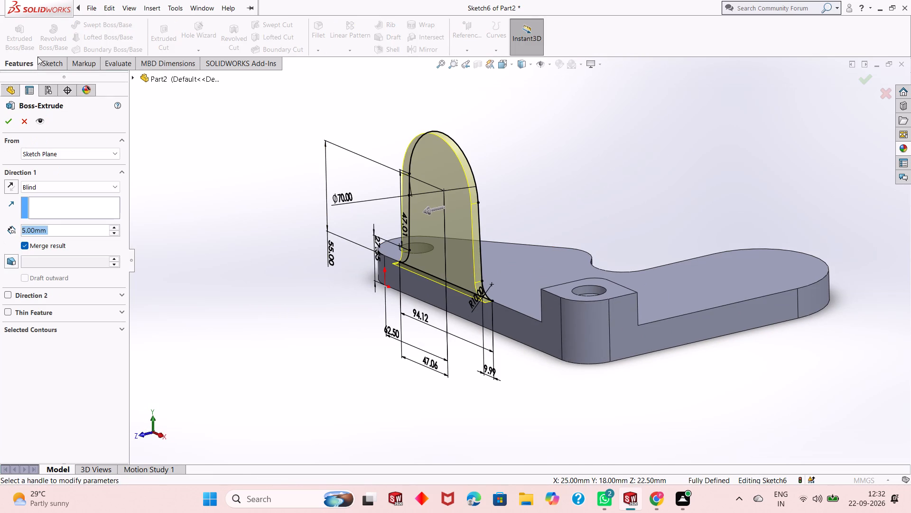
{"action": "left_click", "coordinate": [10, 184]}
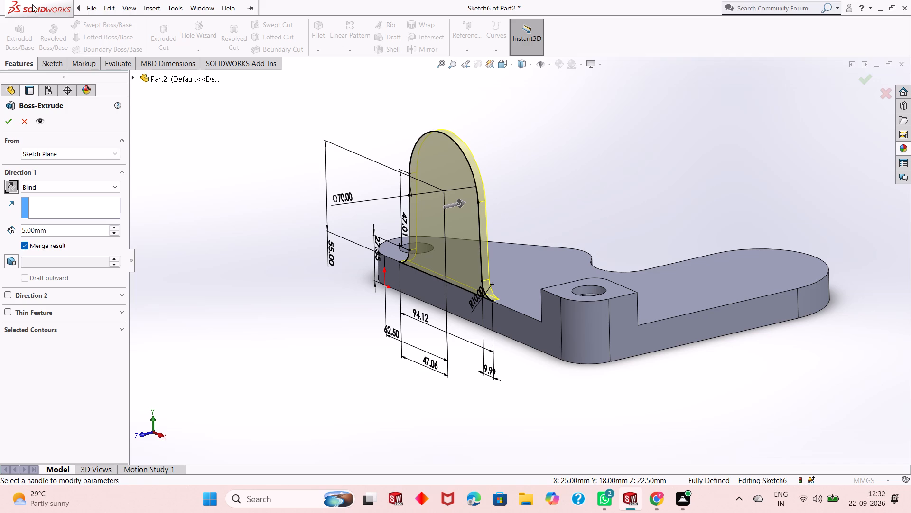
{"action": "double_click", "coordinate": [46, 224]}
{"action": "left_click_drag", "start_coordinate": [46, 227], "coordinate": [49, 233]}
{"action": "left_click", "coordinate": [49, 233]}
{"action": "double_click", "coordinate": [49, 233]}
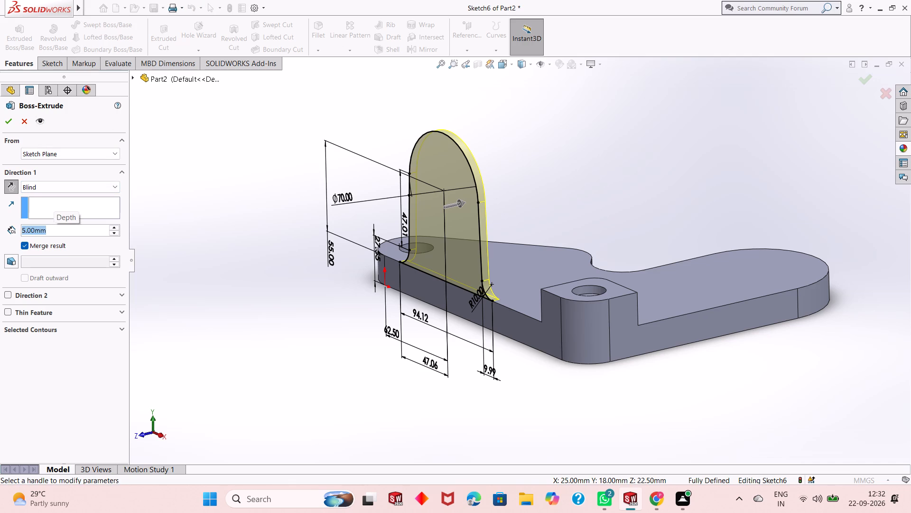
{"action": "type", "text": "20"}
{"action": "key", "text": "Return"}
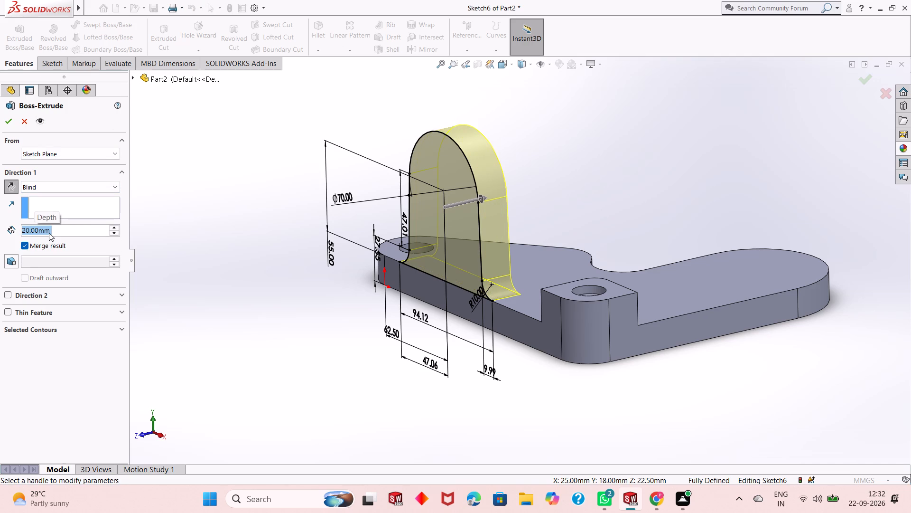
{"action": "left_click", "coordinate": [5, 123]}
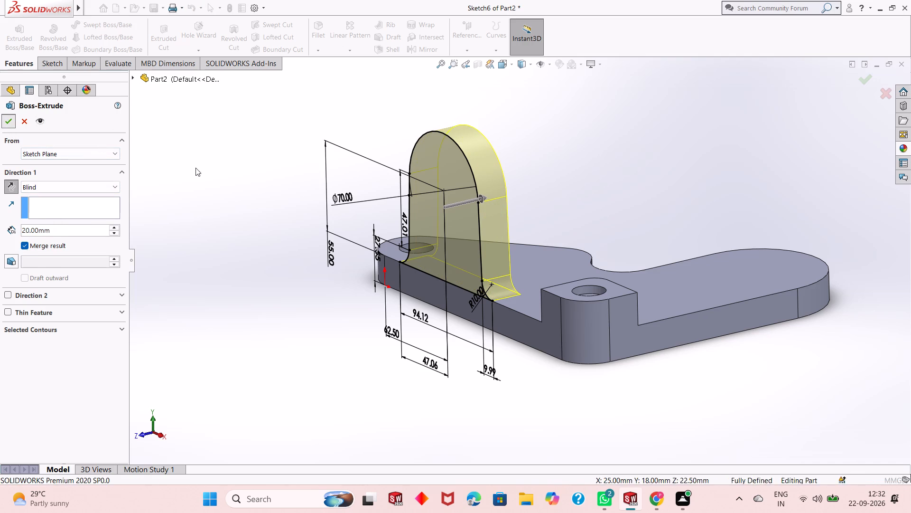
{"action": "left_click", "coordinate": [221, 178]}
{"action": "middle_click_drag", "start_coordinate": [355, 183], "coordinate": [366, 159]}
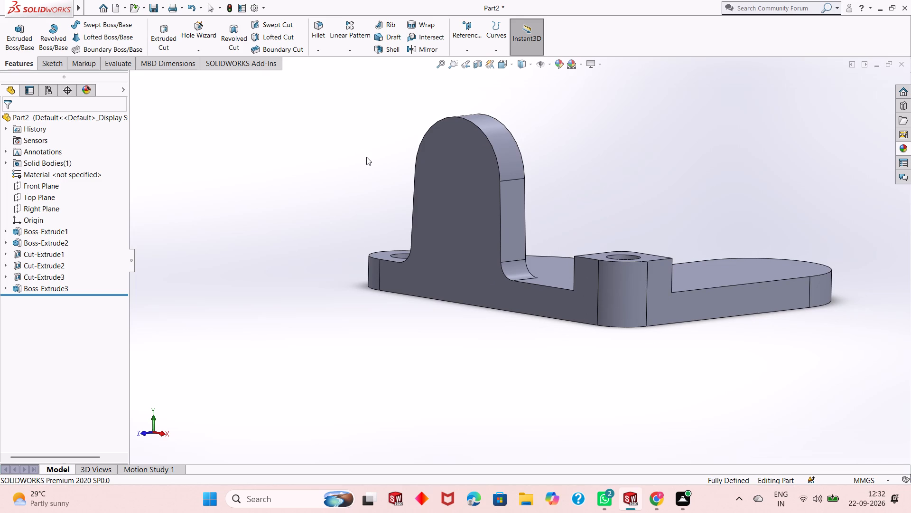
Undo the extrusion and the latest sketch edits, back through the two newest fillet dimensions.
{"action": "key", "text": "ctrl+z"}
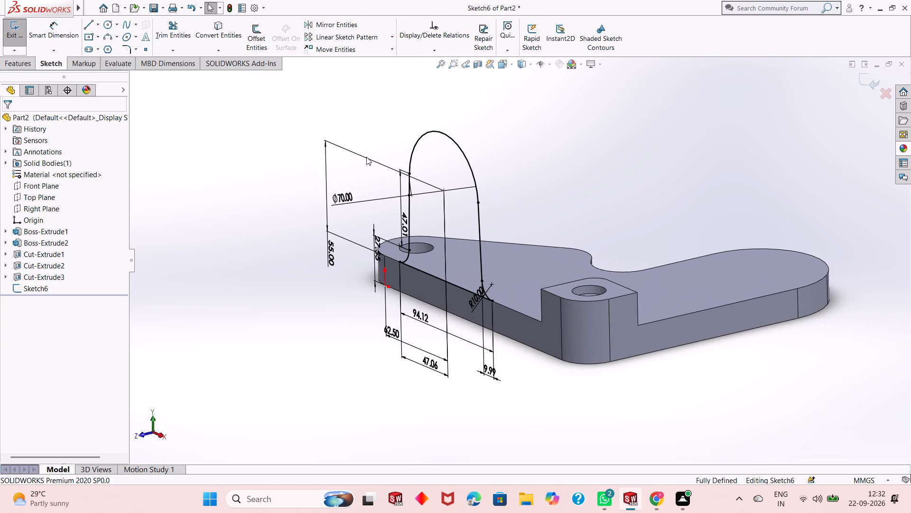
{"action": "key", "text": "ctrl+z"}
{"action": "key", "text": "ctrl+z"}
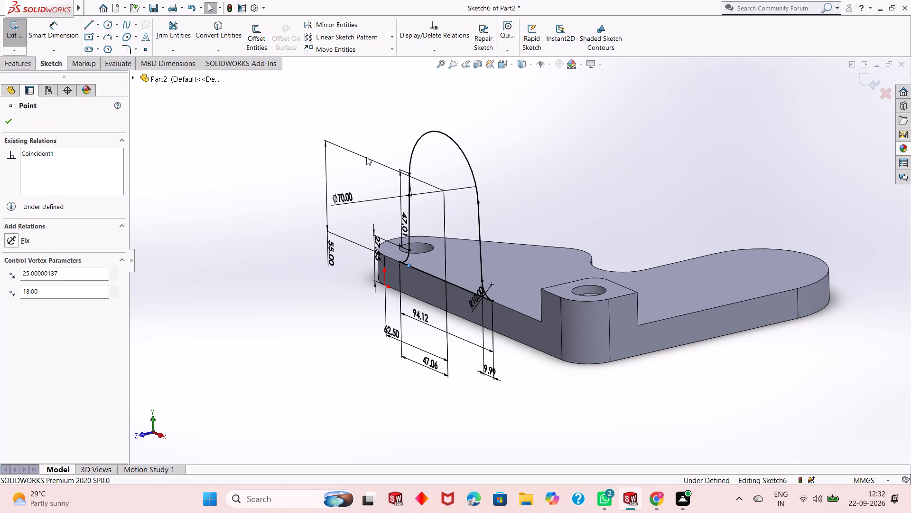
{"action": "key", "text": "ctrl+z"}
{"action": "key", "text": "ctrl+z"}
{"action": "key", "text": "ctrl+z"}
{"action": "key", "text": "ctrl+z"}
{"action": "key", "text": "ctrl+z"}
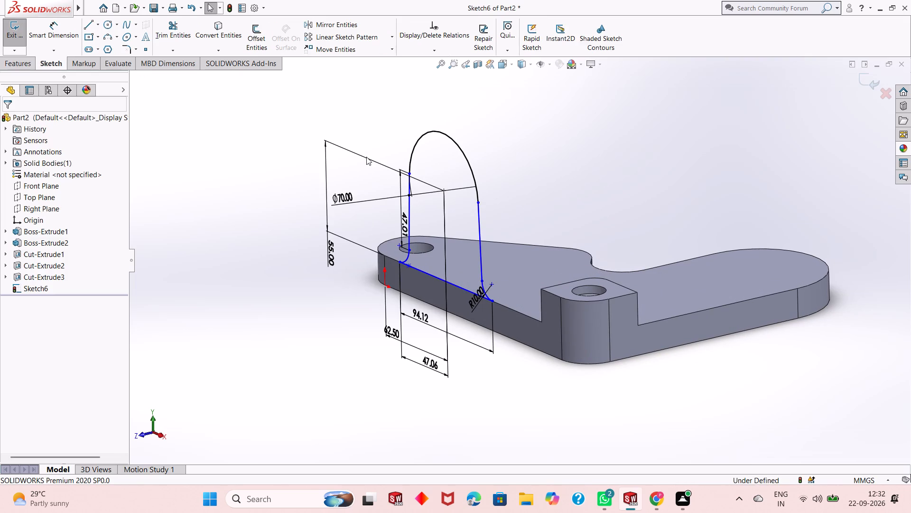
Undo all remaining dimensions and geometry of the upright profile until the sketch is empty.
{"action": "key", "text": "ctrl+z"}
{"action": "key", "text": "ctrl+z"}
{"action": "key", "text": "ctrl+z"}
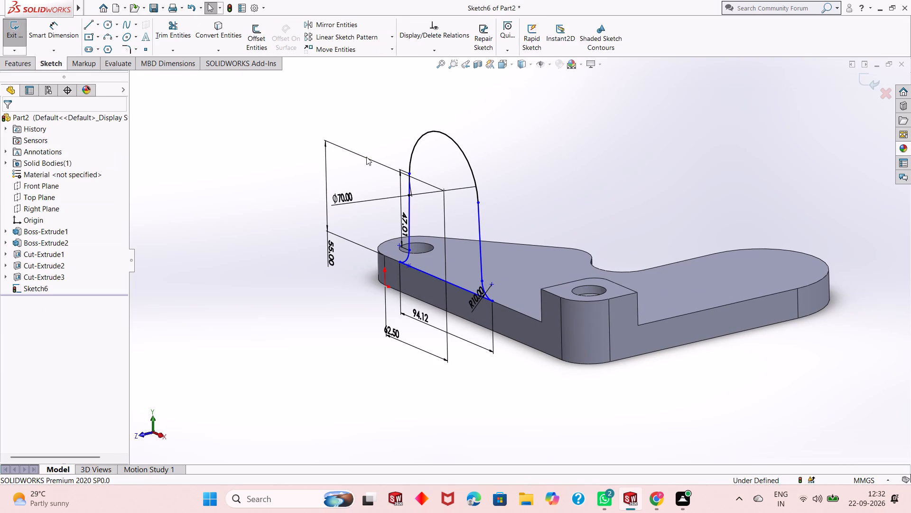
{"action": "key", "text": "ctrl+8"}
{"action": "key", "text": "ctrl+z"}
{"action": "key", "text": "ctrl+z"}
{"action": "key", "text": "ctrl+z"}
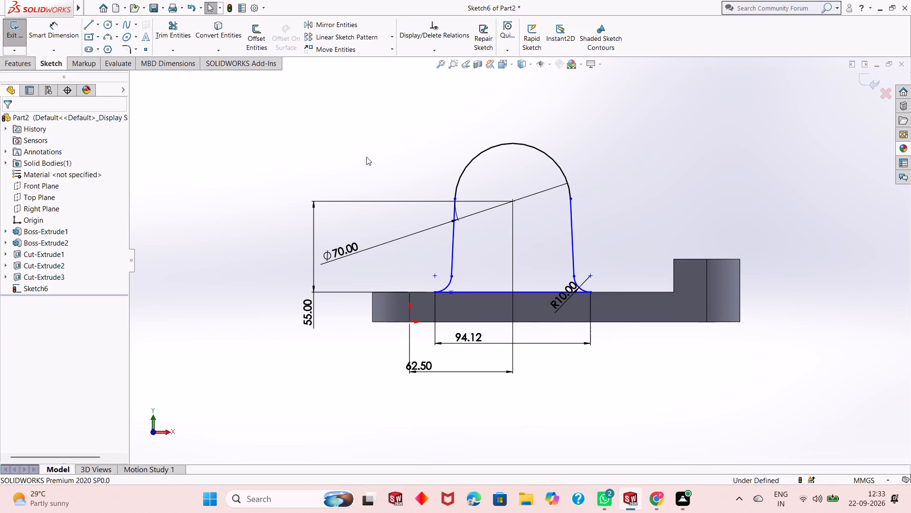
{"action": "key", "text": "ctrl+z"}
{"action": "key", "text": "ctrl+z"}
{"action": "key", "text": "ctrl+z"}
{"action": "key", "text": "ctrl+z"}
{"action": "key", "text": "ctrl+z"}
{"action": "key", "text": "ctrl+z"}
{"action": "key", "text": "ctrl+z"}
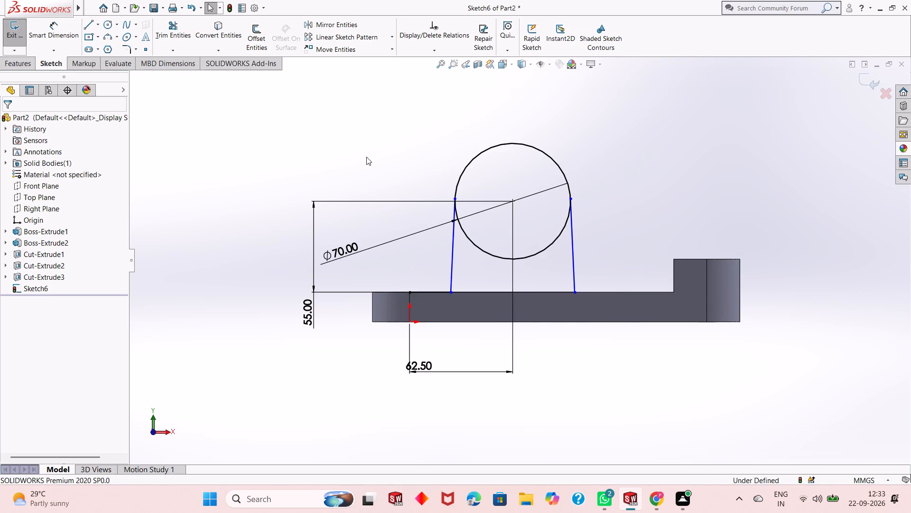
{"action": "key", "text": "ctrl+z"}
{"action": "key", "text": "ctrl+z"}
{"action": "key", "text": "ctrl+z"}
{"action": "key", "text": "ctrl+z"}
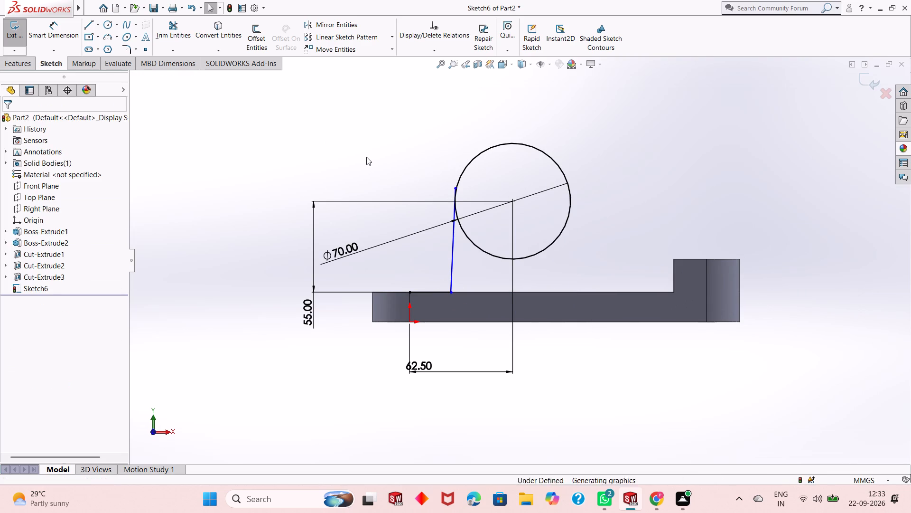
{"action": "key", "text": "ctrl+z"}
{"action": "key", "text": "ctrl+z"}
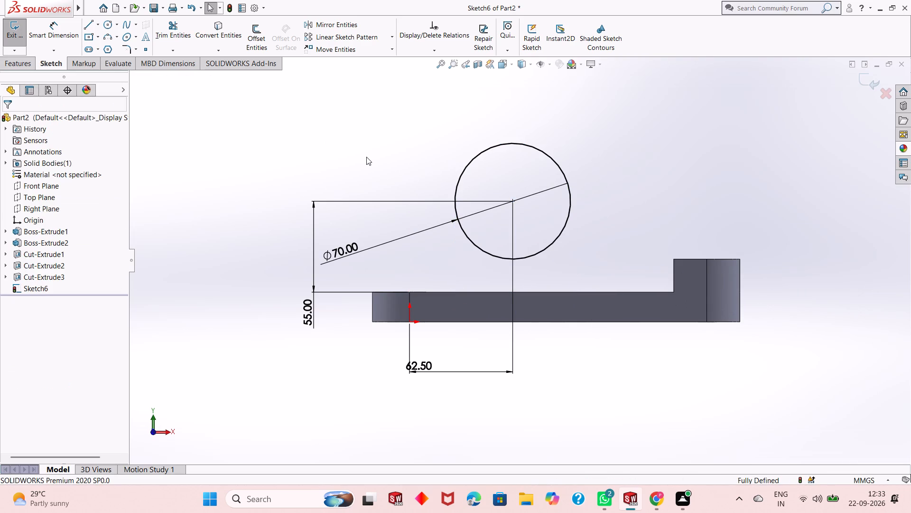
{"action": "key", "text": "ctrl+z"}
{"action": "key", "text": "ctrl+z"}
{"action": "key", "text": "ctrl+z"}
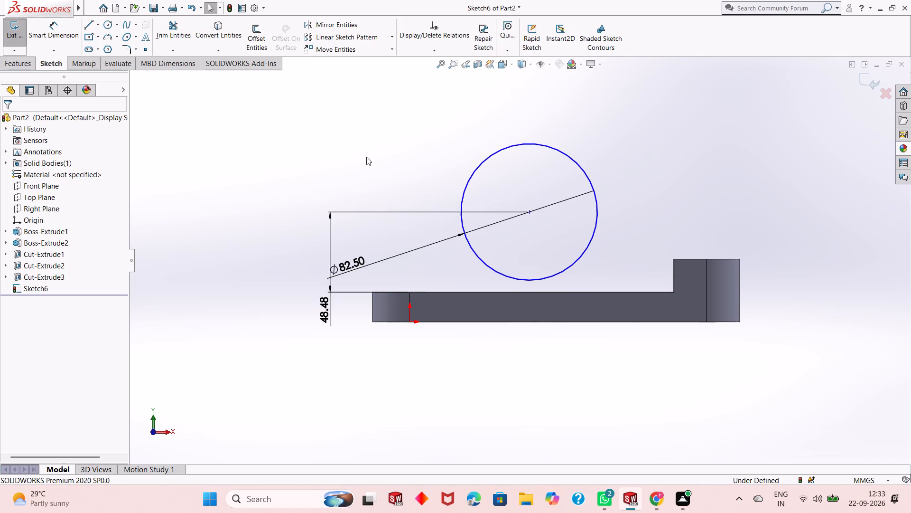
{"action": "key", "text": "ctrl+z"}
{"action": "key", "text": "ctrl+z"}
{"action": "key", "text": "ctrl+z"}
{"action": "key", "text": "ctrl+z"}
{"action": "key", "text": "ctrl+z"}
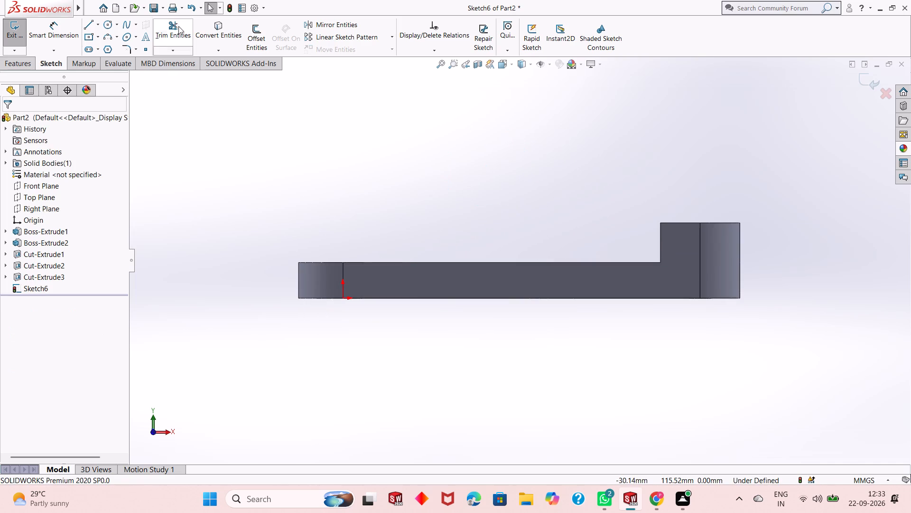
Draw two consecutive lines, 25 mm and 75 mm long, along the plate's top edge, starting directly above the origin.
{"action": "left_click", "coordinate": [91, 25]}
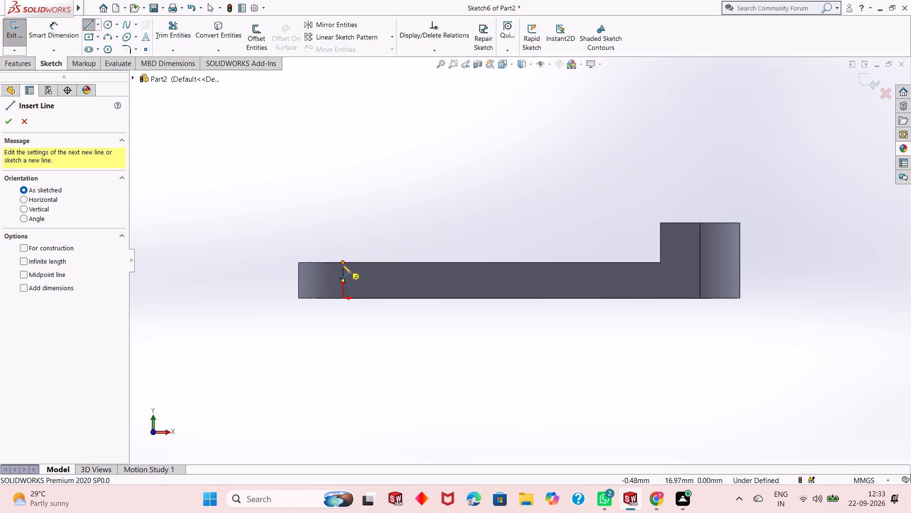
{"action": "left_click", "coordinate": [343, 265]}
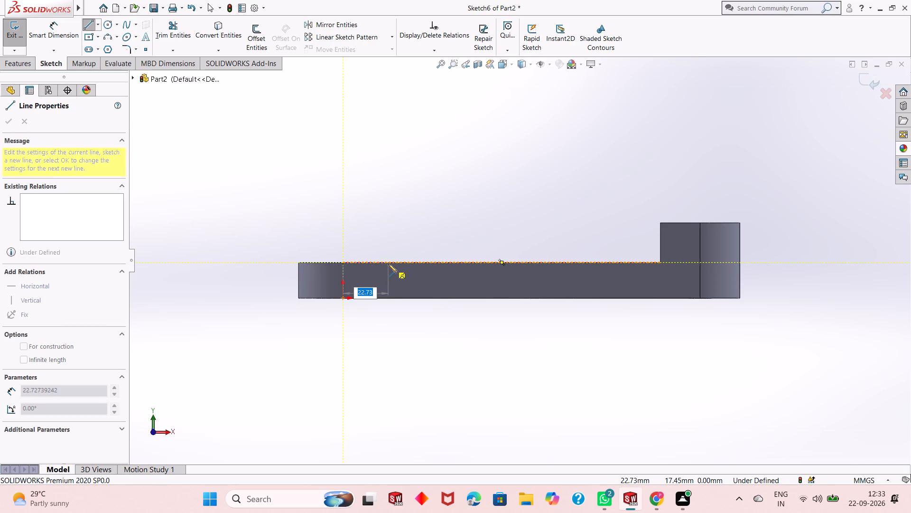
{"action": "type", "text": "25"}
{"action": "key", "text": "Return"}
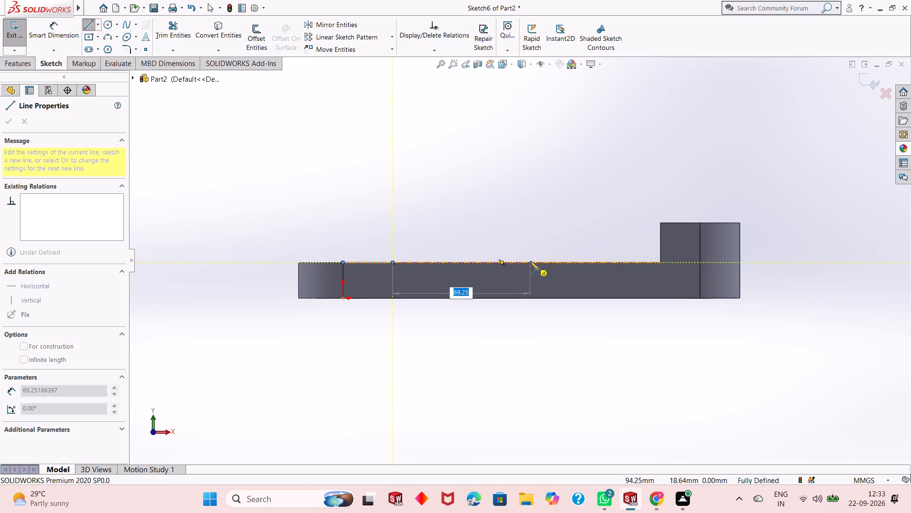
{"action": "type", "text": "75"}
{"action": "key", "text": "Return"}
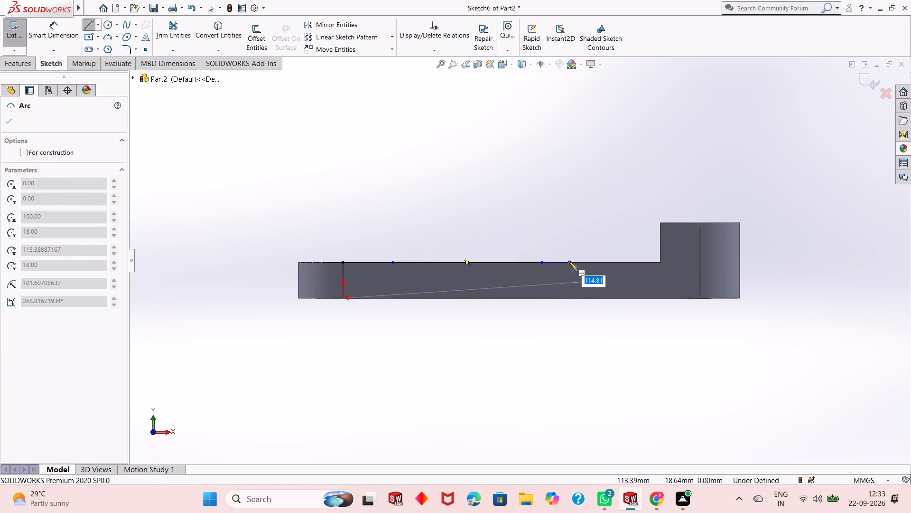
{"action": "key", "text": "Escape"}
Draw a 25 mm line along the plate's top edge, continuing from the end of the 75 mm line.
{"action": "key", "text": "l"}
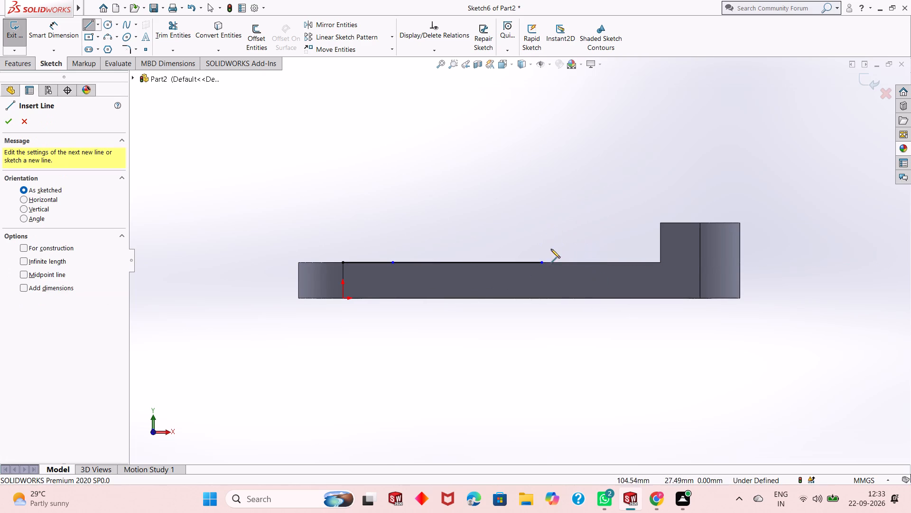
{"action": "left_click", "coordinate": [541, 263]}
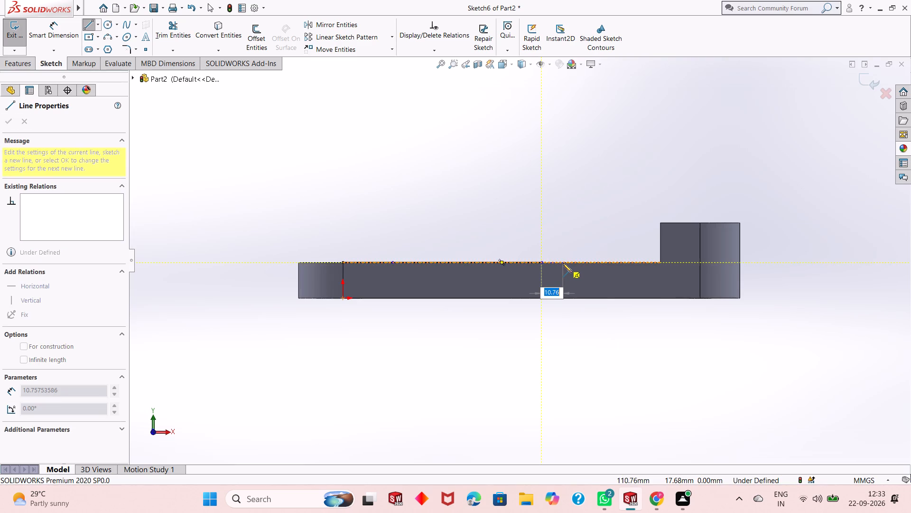
{"action": "type", "text": "25"}
{"action": "key", "text": "Return"}
{"action": "key", "text": "Escape"}
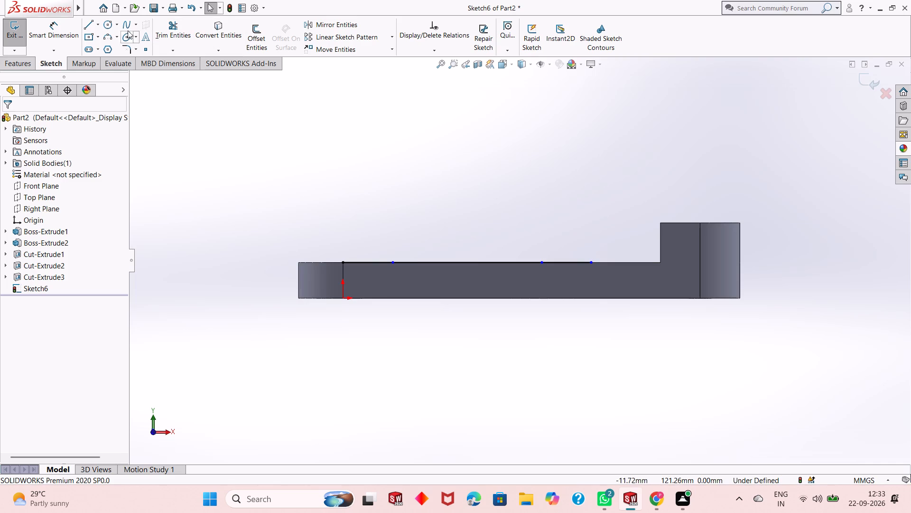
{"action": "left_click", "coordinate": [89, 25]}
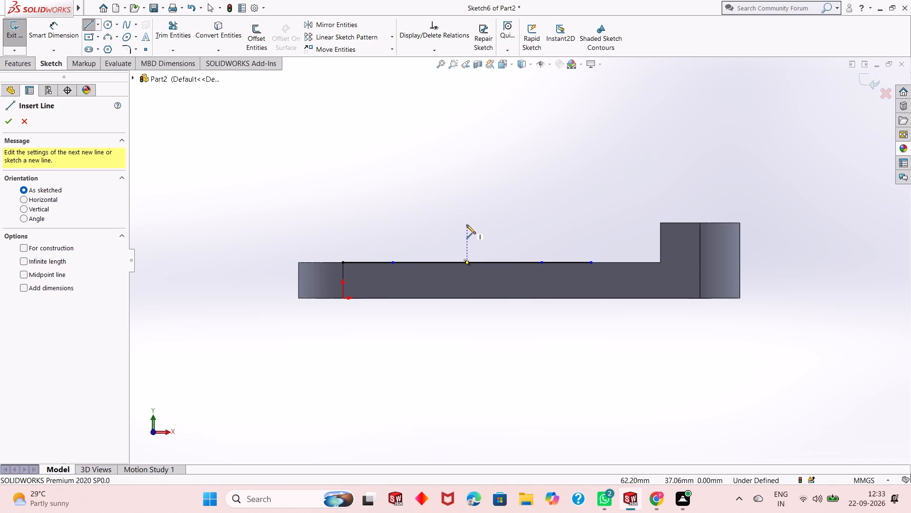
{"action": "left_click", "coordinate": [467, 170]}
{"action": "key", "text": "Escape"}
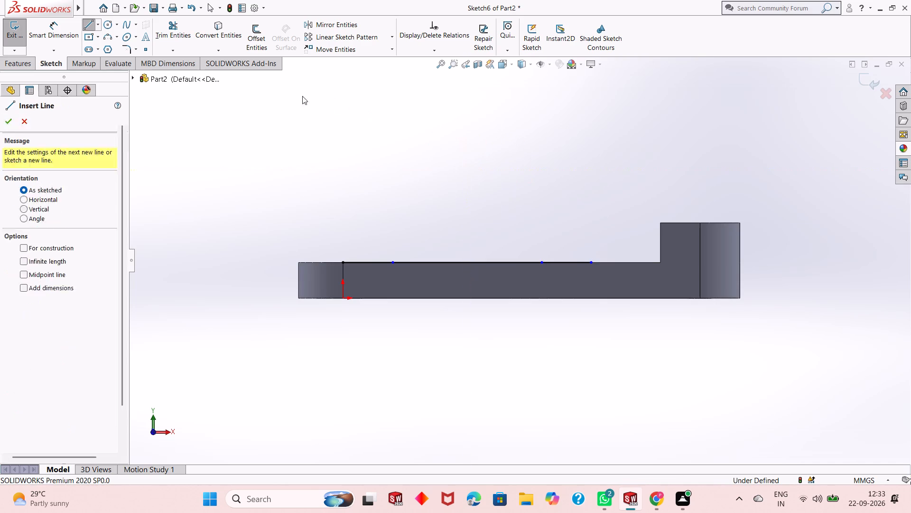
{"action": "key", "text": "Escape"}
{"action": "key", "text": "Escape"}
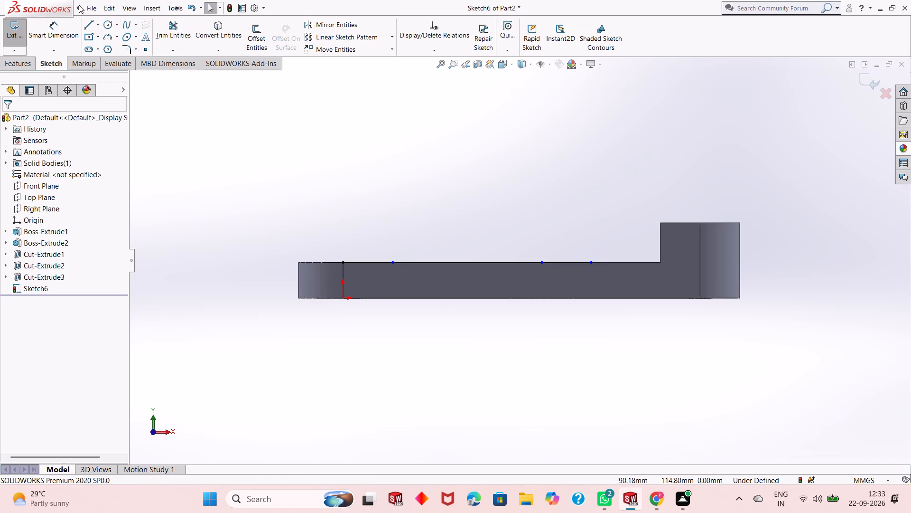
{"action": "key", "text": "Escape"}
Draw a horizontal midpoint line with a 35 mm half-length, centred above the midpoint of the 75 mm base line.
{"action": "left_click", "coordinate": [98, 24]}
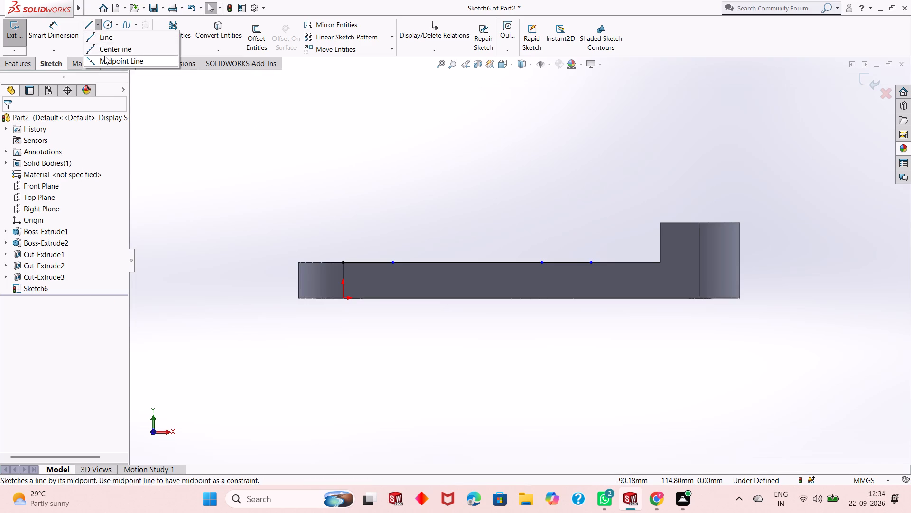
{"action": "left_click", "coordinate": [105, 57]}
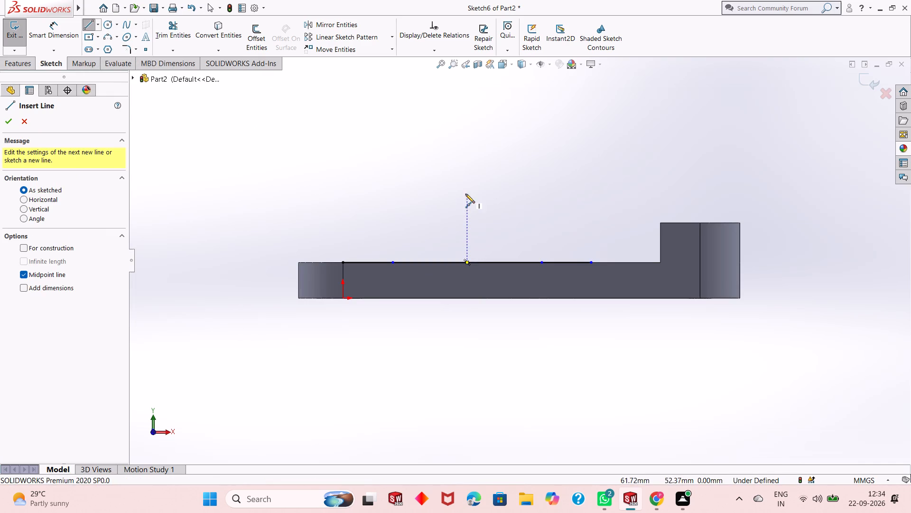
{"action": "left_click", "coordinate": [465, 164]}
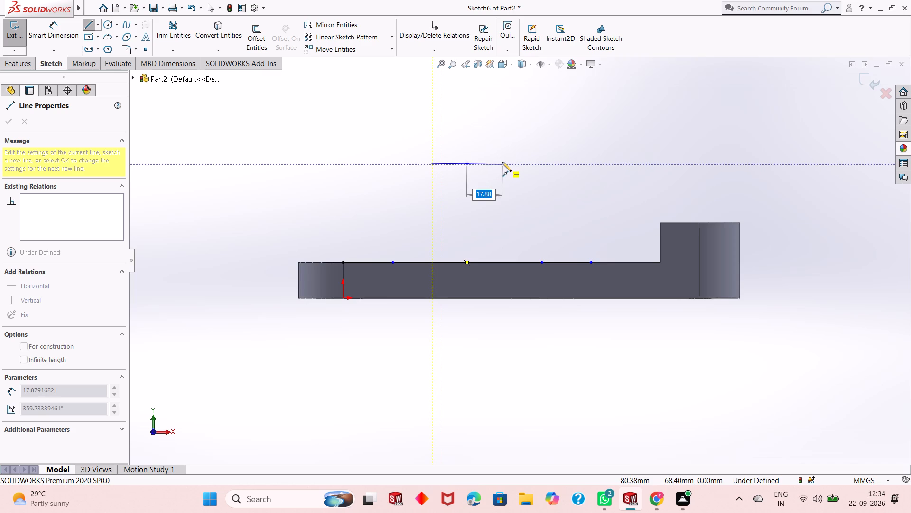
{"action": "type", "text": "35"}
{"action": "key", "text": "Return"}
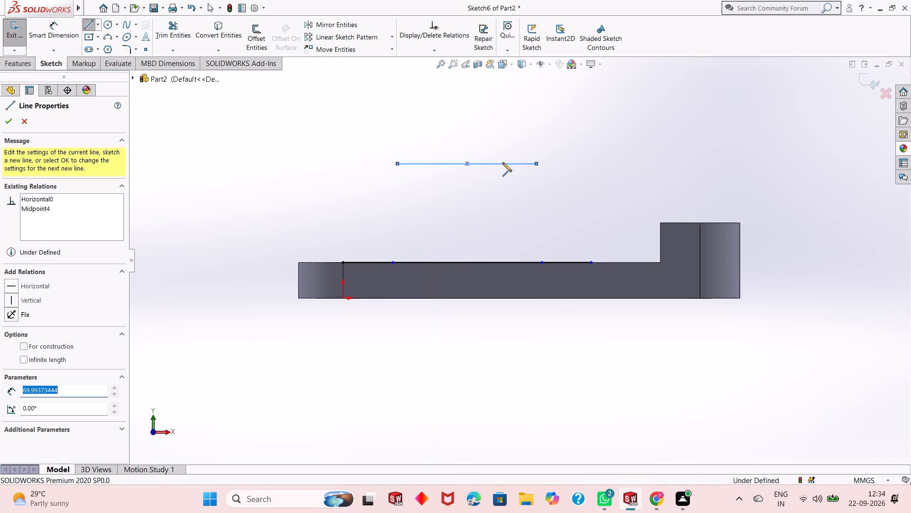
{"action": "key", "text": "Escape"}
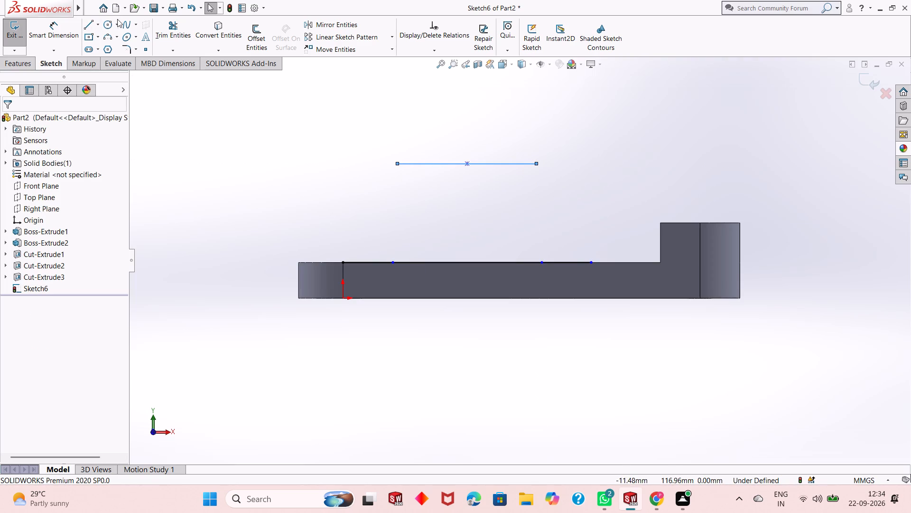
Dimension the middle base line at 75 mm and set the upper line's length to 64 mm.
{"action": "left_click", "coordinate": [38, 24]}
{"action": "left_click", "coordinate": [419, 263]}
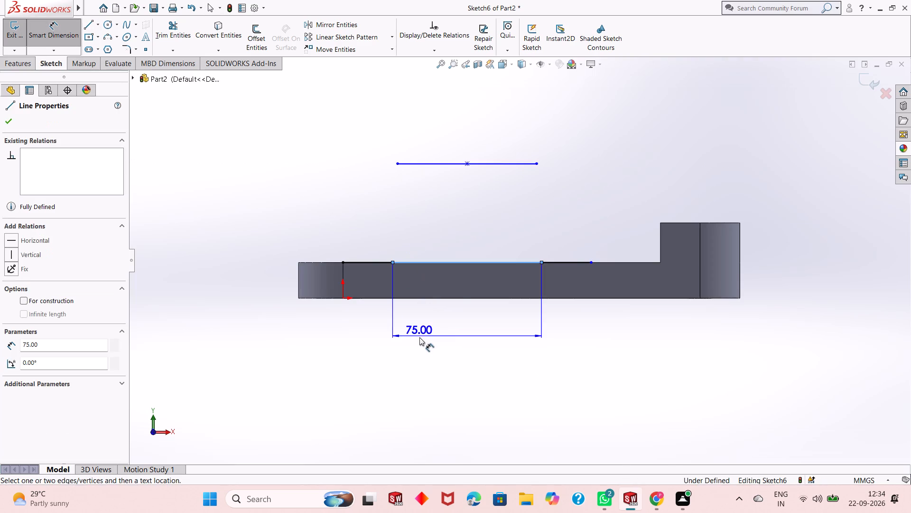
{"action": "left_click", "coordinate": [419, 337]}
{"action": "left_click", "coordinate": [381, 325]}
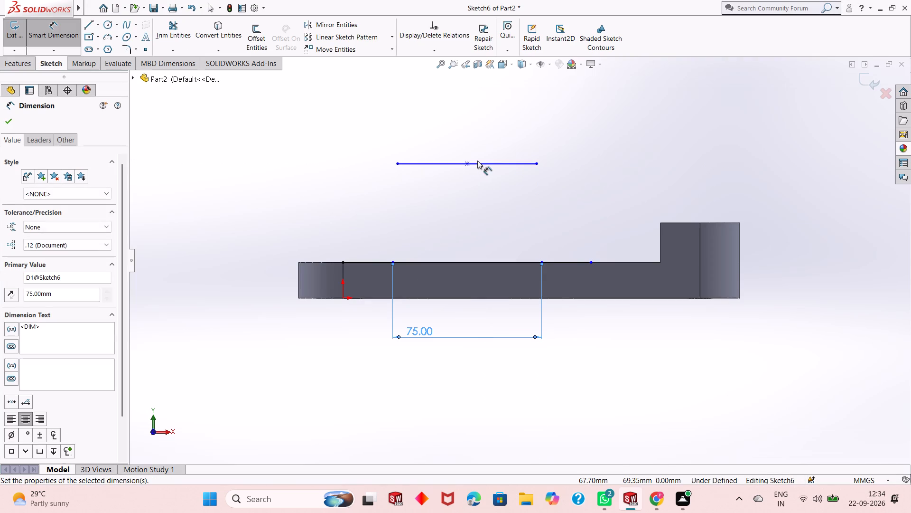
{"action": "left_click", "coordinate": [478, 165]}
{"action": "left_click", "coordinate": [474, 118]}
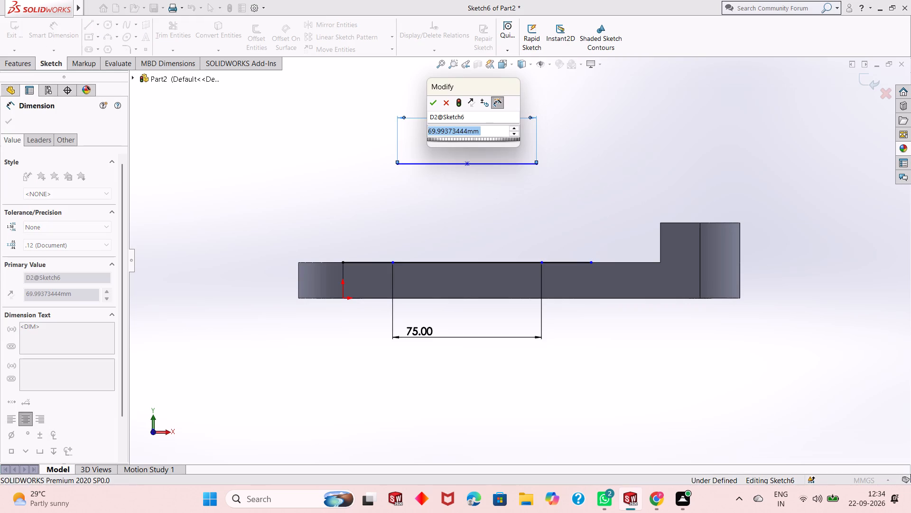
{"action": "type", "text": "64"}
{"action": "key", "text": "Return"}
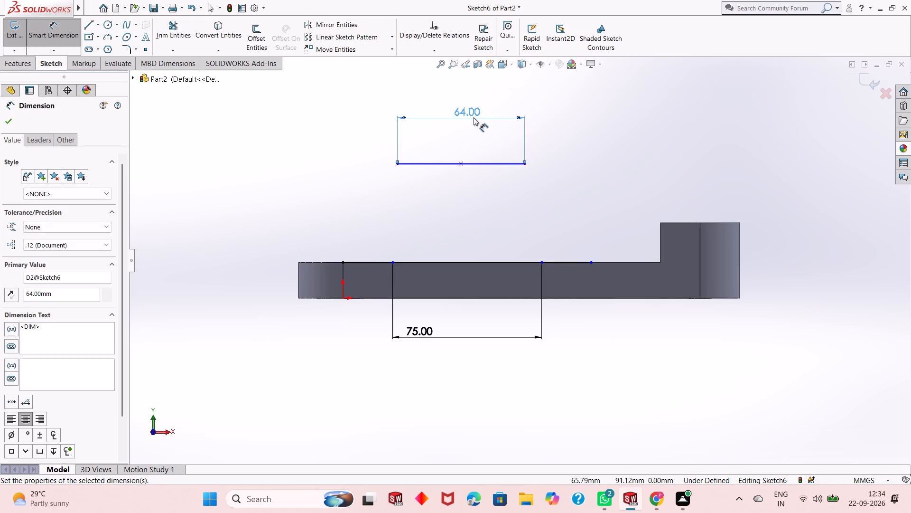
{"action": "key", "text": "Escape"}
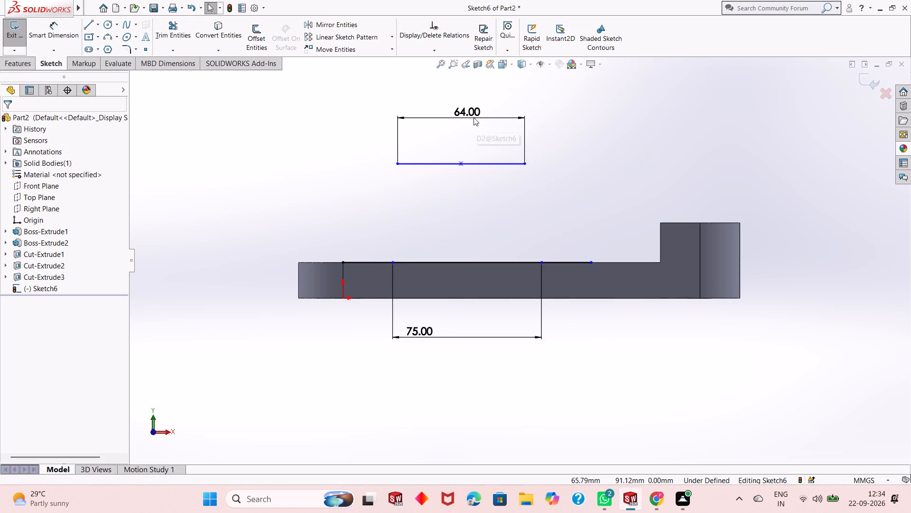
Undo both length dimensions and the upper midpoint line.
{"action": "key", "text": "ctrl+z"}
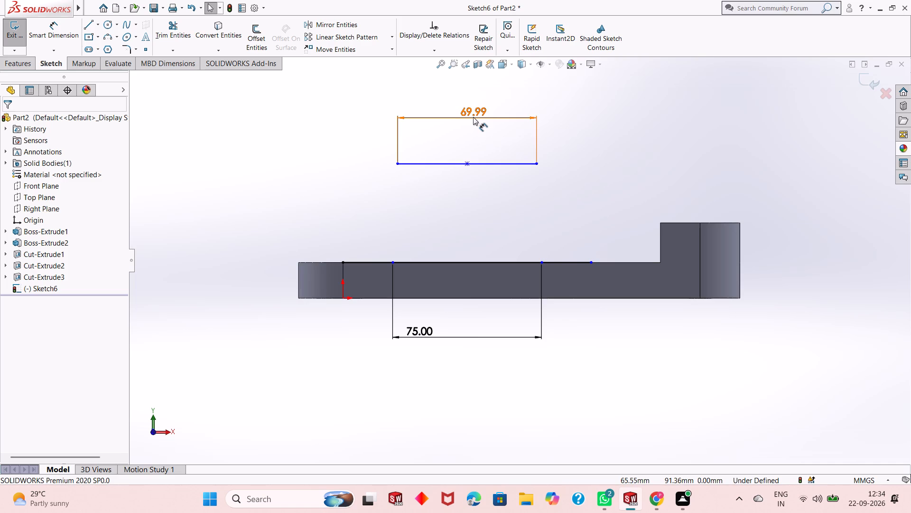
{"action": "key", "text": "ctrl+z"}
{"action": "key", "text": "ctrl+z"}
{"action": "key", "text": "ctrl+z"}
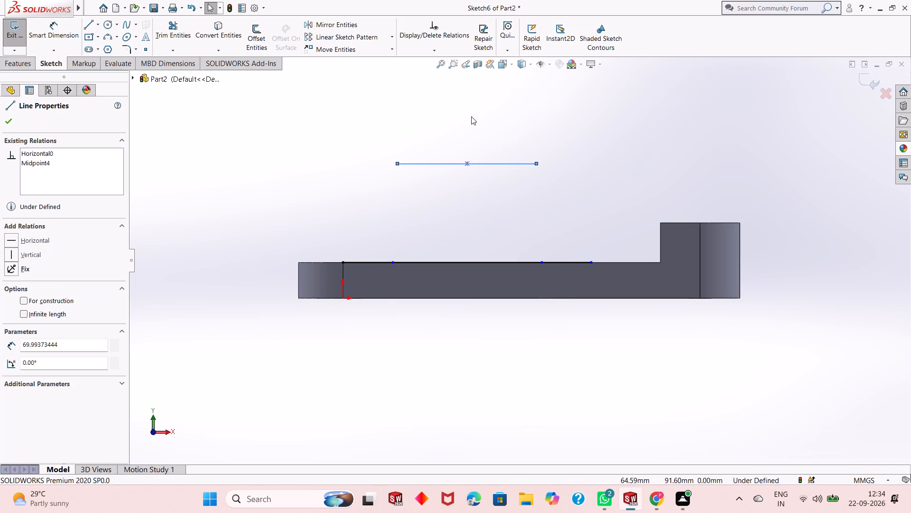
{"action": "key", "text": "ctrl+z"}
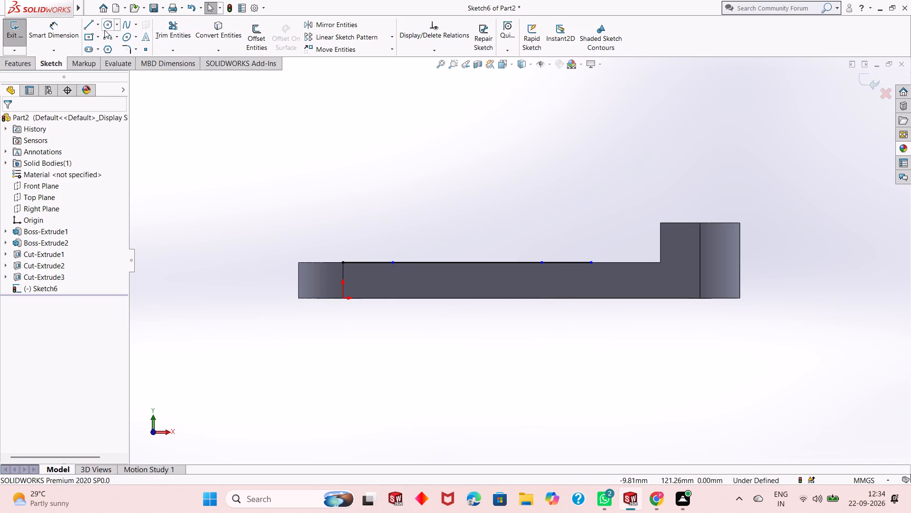
Draw a horizontal midpoint line with a 32 mm half-length, centred about 73 mm above the origin over the base line's midpoint.
{"action": "left_click", "coordinate": [102, 28]}
{"action": "left_click", "coordinate": [99, 25]}
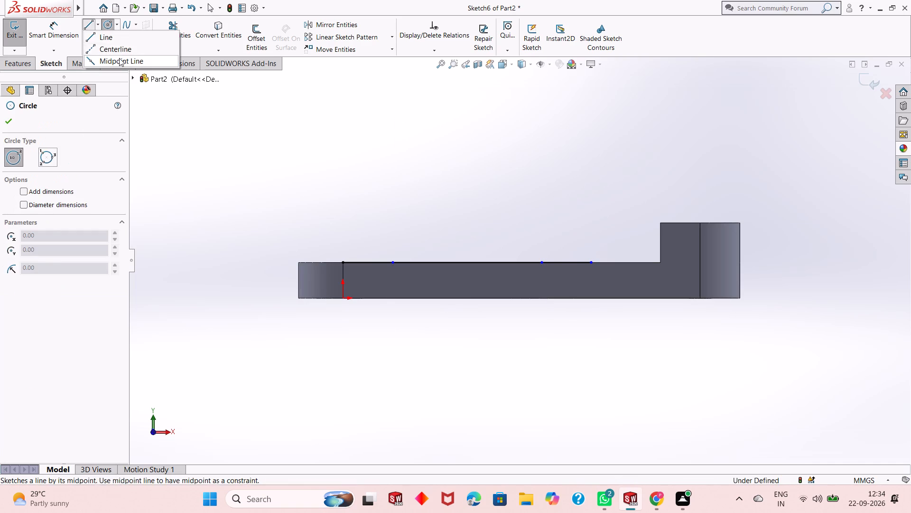
{"action": "left_click", "coordinate": [119, 58]}
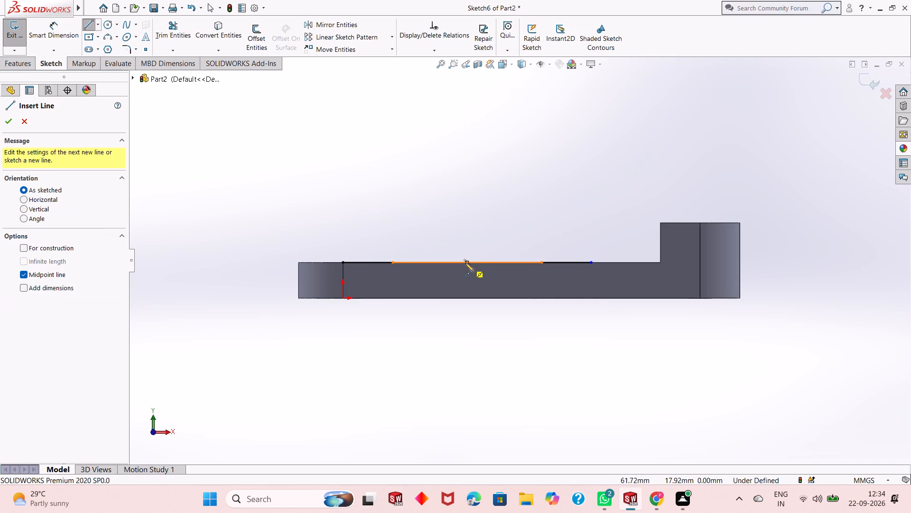
{"action": "left_click", "coordinate": [466, 154]}
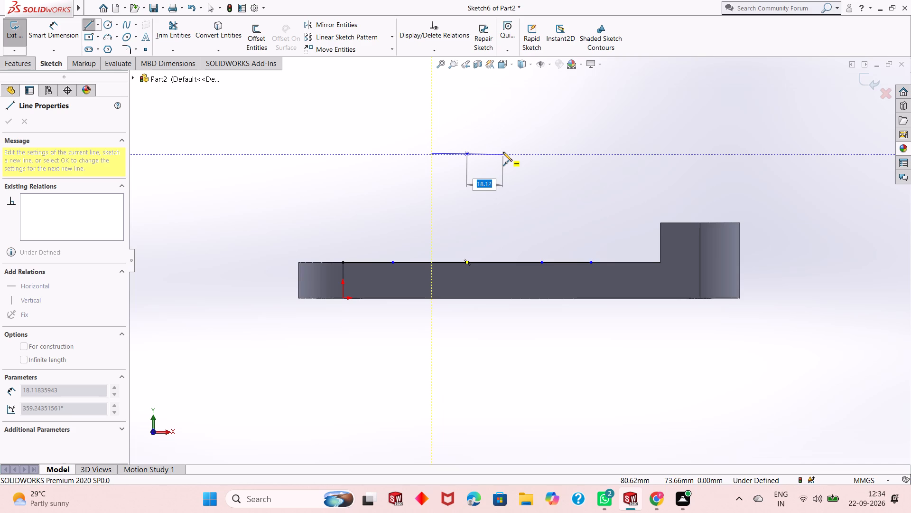
{"action": "type", "text": "32"}
{"action": "key", "text": "Return"}
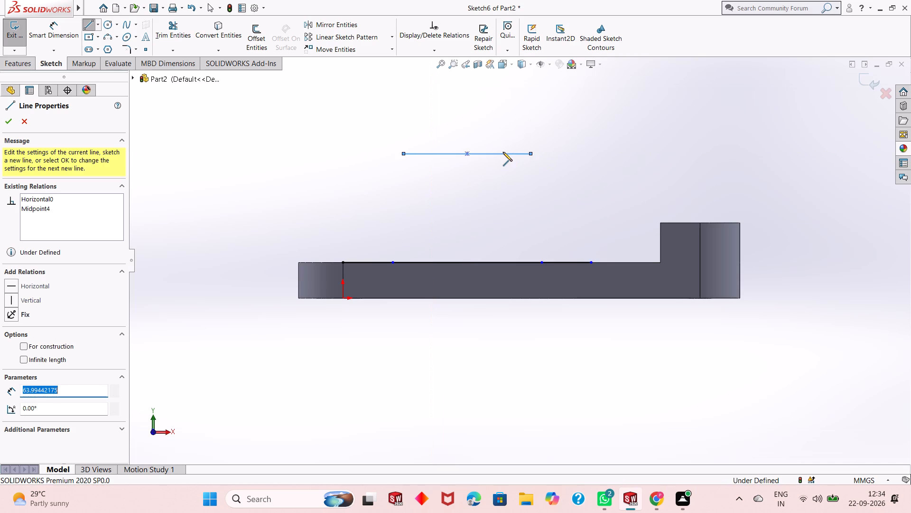
{"action": "left_click", "coordinate": [8, 123]}
{"action": "key", "text": "Escape"}
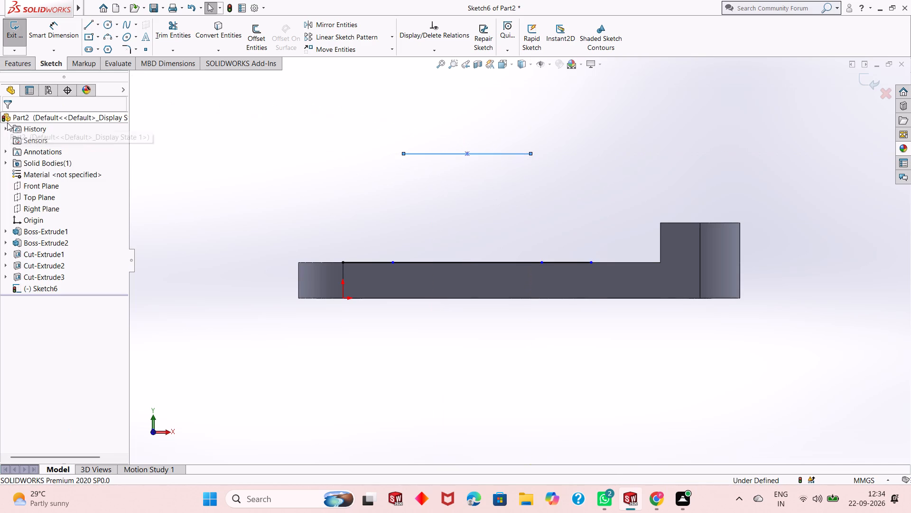
Dimension the distance between the upper line's midpoint and its left endpoint.
{"action": "left_click", "coordinate": [52, 36]}
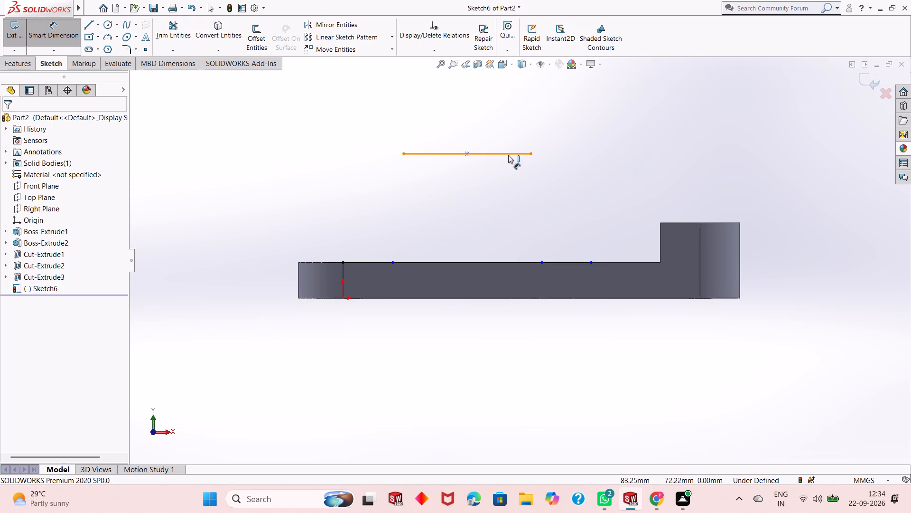
{"action": "left_click", "coordinate": [465, 153]}
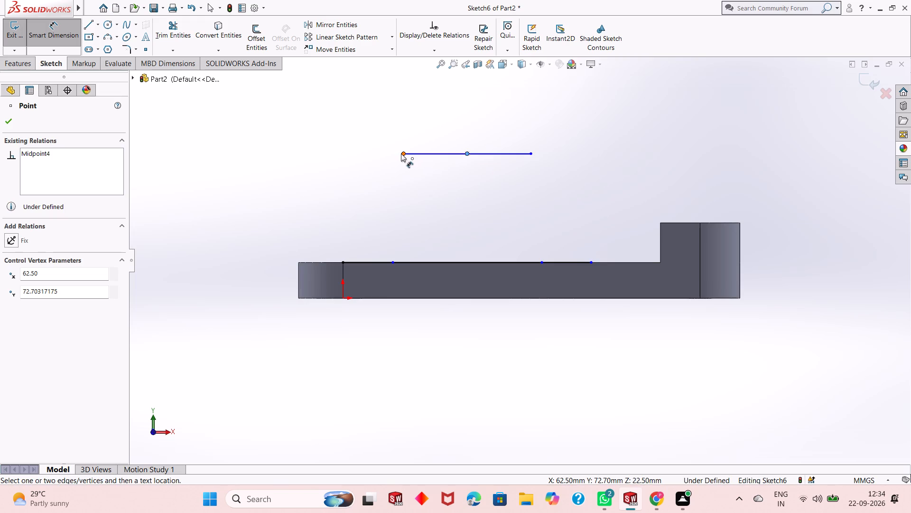
{"action": "left_click", "coordinate": [401, 153]}
{"action": "left_click", "coordinate": [418, 108]}
{"action": "left_click", "coordinate": [372, 94]}
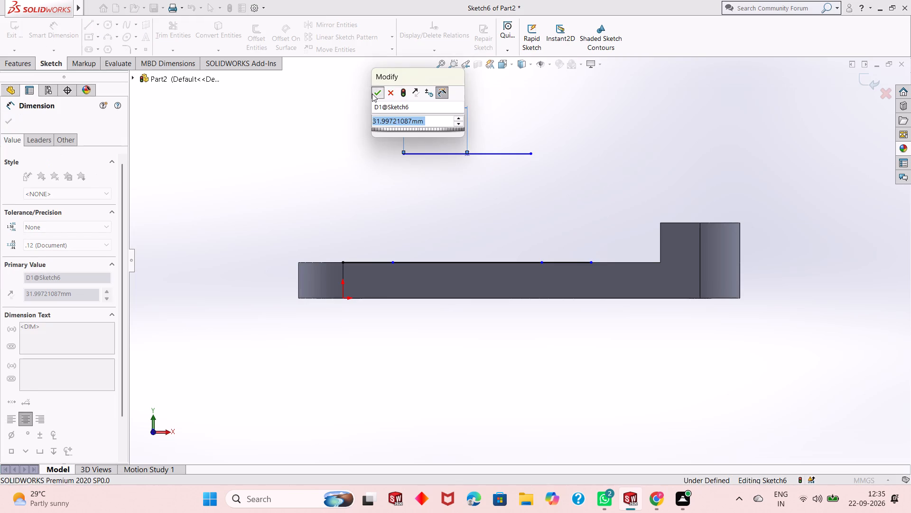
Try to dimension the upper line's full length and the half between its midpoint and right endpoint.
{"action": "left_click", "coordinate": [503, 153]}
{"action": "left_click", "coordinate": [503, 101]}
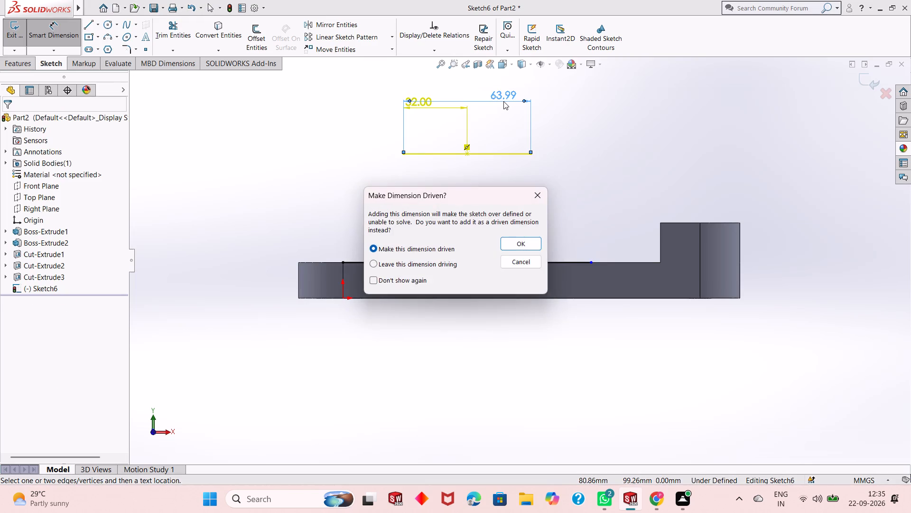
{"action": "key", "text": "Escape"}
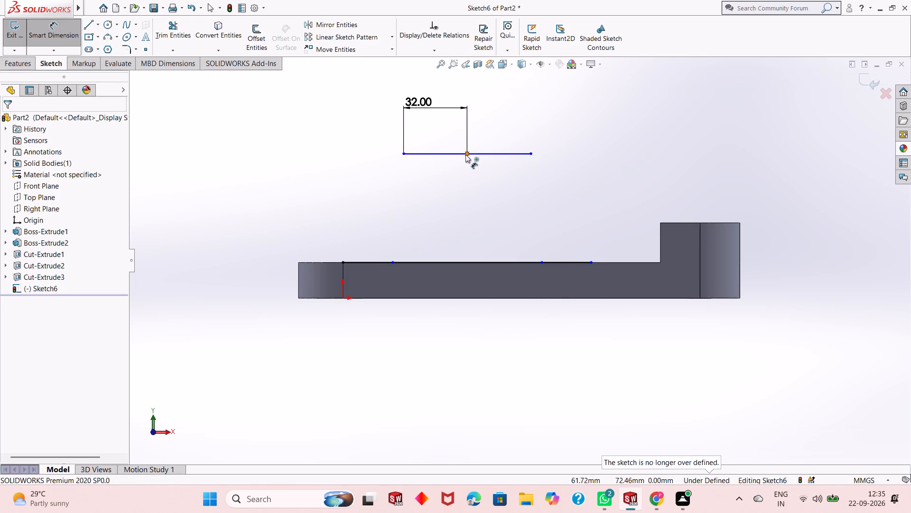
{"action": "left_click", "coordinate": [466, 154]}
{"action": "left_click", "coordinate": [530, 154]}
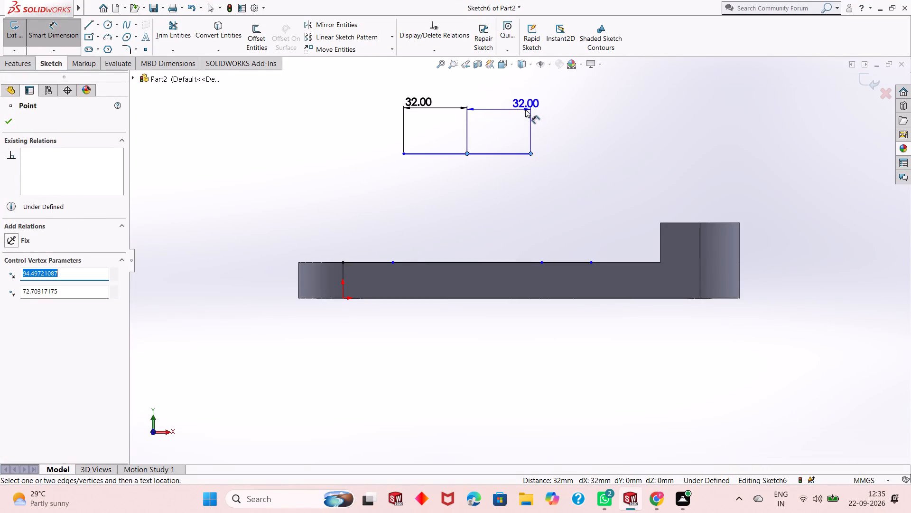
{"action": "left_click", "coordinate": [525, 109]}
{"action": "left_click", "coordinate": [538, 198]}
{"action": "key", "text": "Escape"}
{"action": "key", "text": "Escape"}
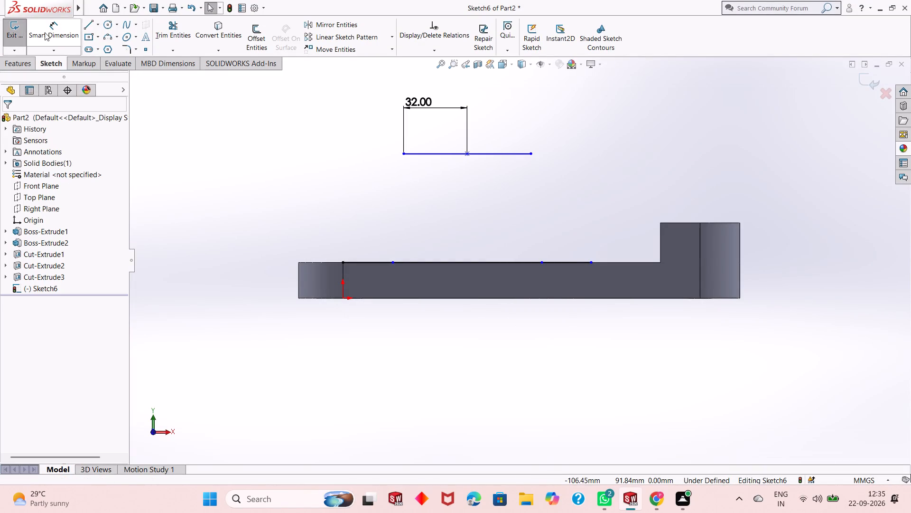
Dimension the upper line's midpoint 55 mm vertically above the origin.
{"action": "left_click", "coordinate": [45, 32]}
{"action": "left_click", "coordinate": [466, 154]}
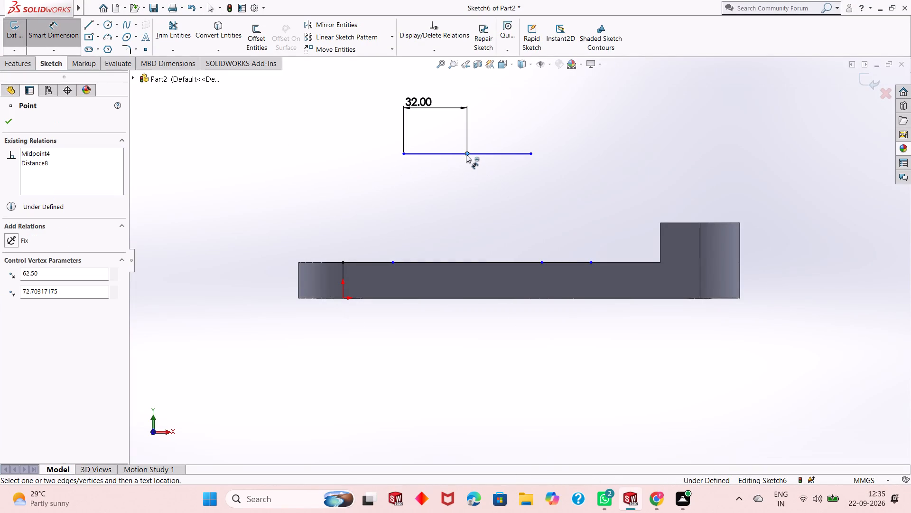
{"action": "left_click", "coordinate": [343, 300]}
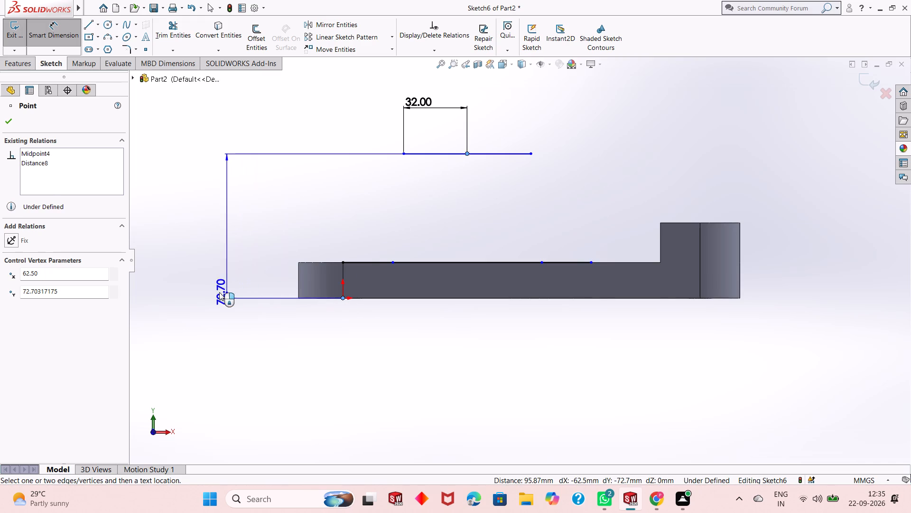
{"action": "left_click", "coordinate": [219, 292]}
{"action": "type", "text": "55"}
{"action": "key", "text": "Return"}
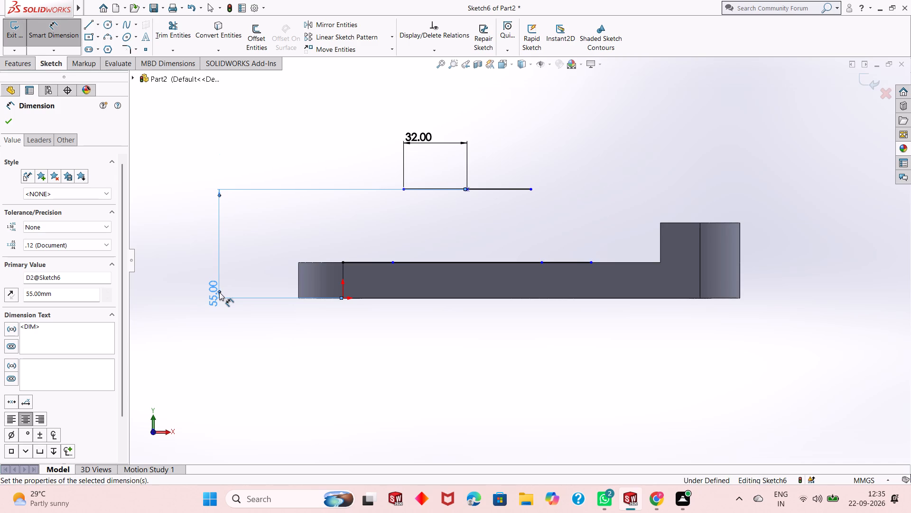
Set the upper line's vertical distance above the origin to 70 mm.
{"action": "double_click", "coordinate": [219, 292]}
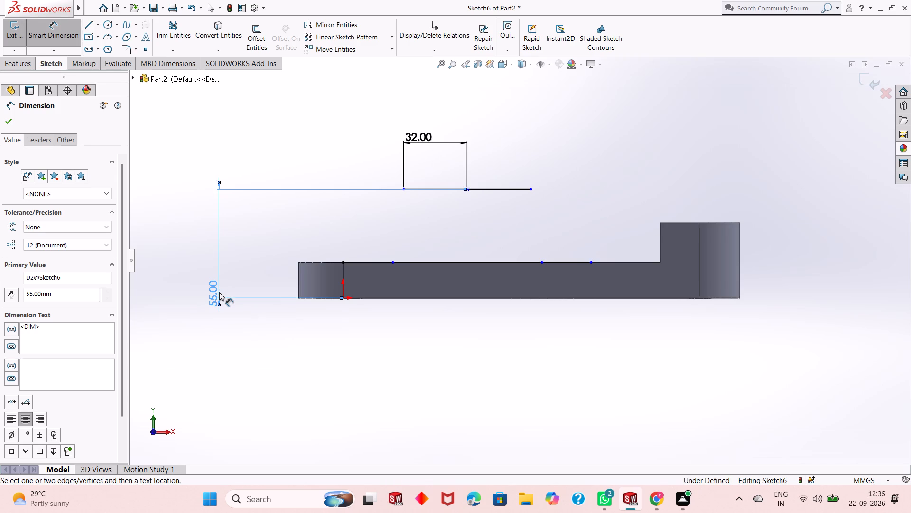
{"action": "double_click", "coordinate": [219, 292]}
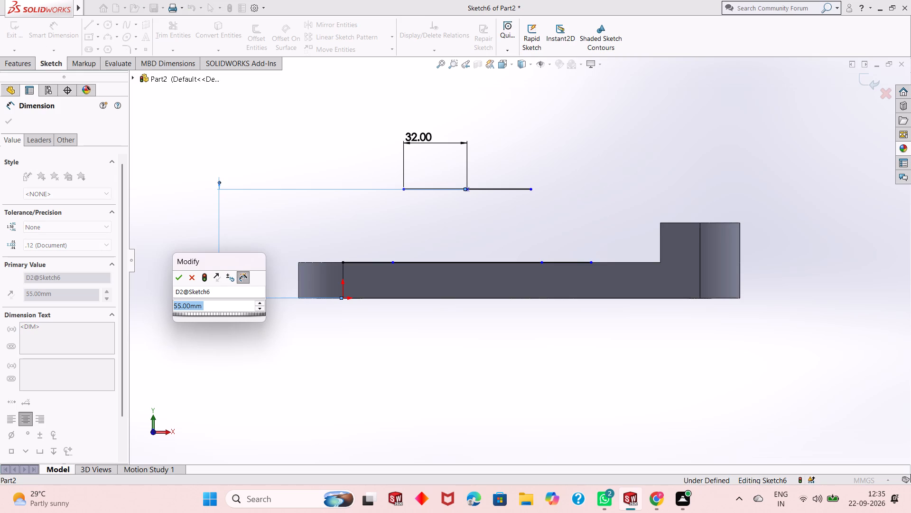
{"action": "type", "text": "70"}
{"action": "key", "text": "Return"}
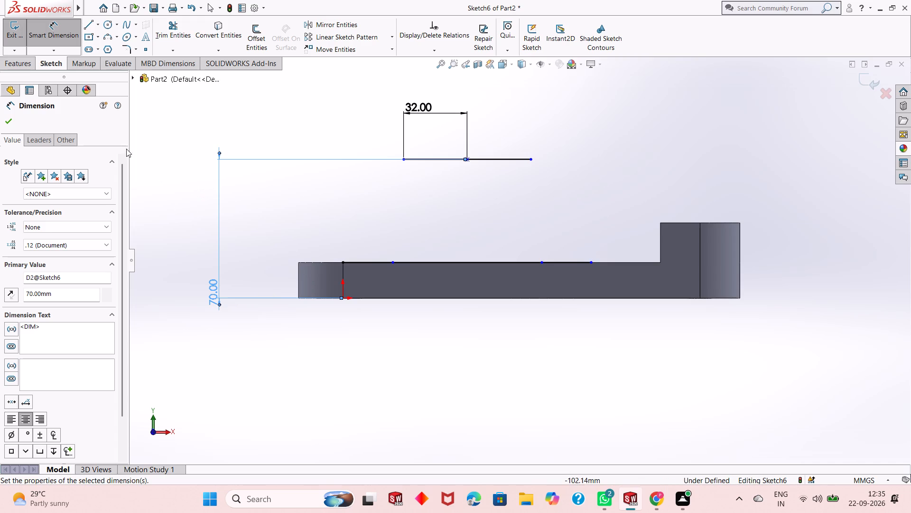
{"action": "left_click", "coordinate": [9, 123]}
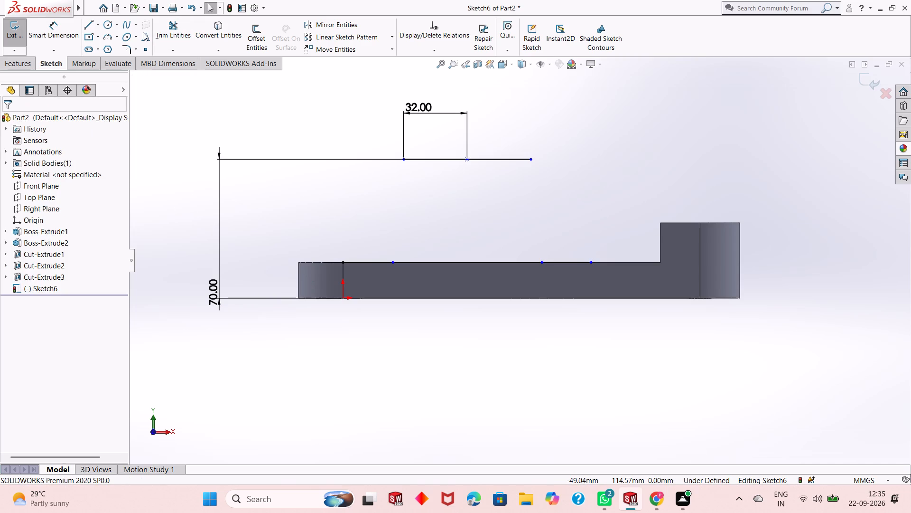
Draw two slanted side lines connecting each end of the upper line to the matching end of the 75 mm base line.
{"action": "left_click", "coordinate": [90, 23]}
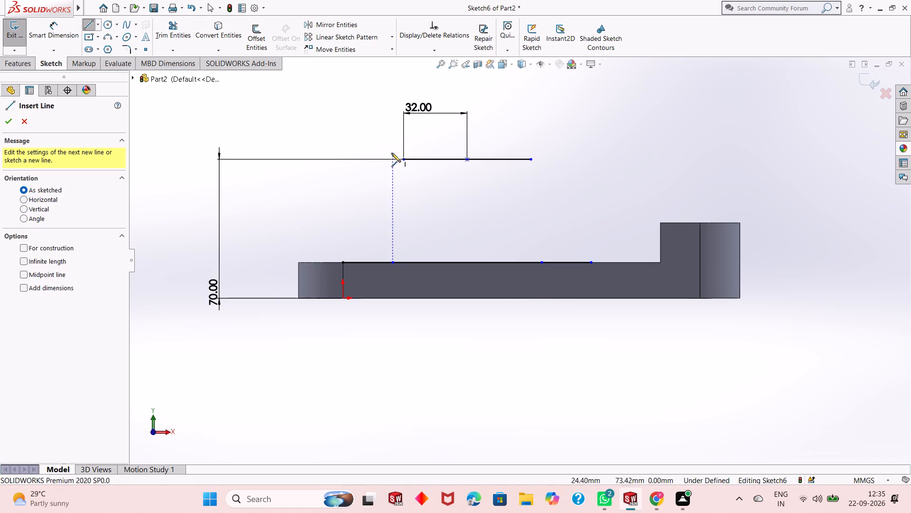
{"action": "left_click", "coordinate": [401, 158]}
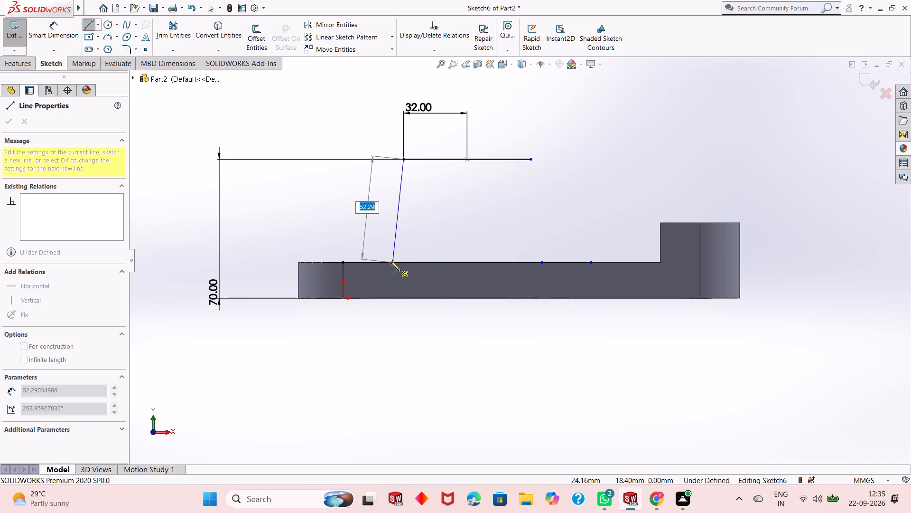
{"action": "left_click", "coordinate": [391, 262]}
{"action": "key", "text": "Escape"}
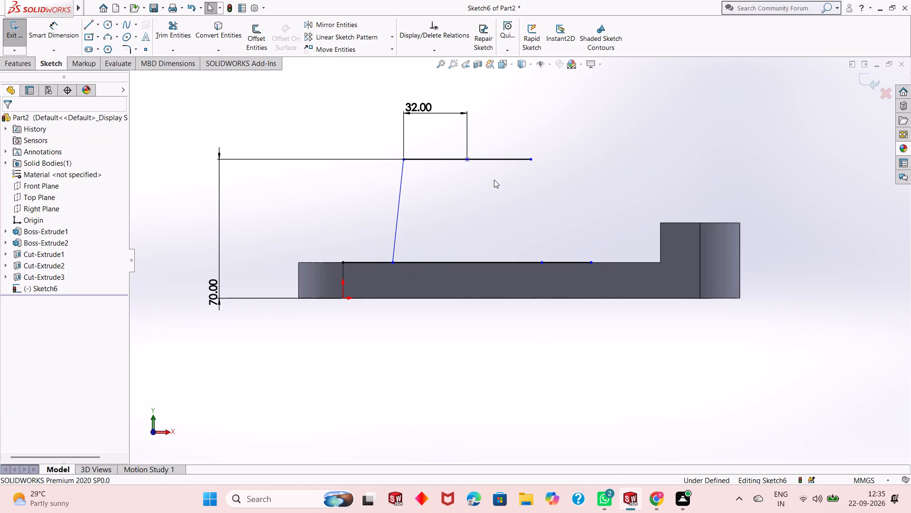
{"action": "left_click", "coordinate": [91, 27]}
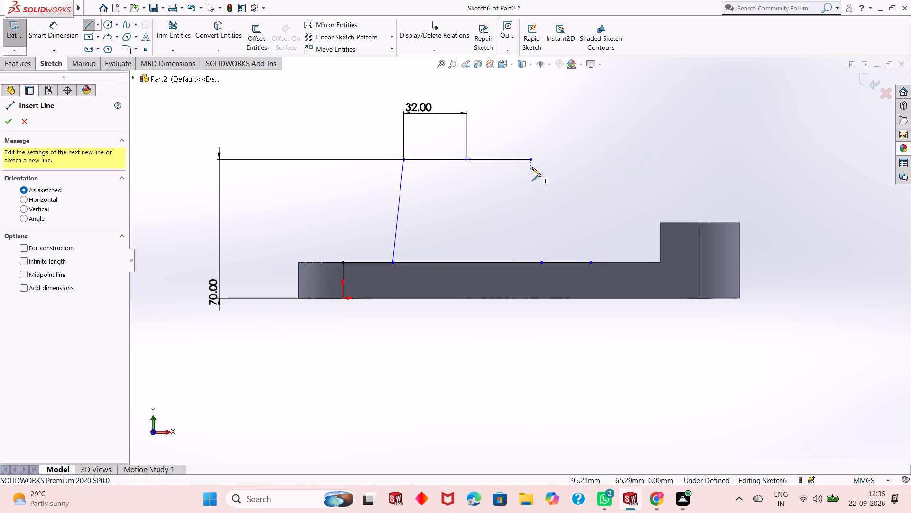
{"action": "left_click", "coordinate": [531, 159]}
{"action": "left_click", "coordinate": [543, 264]}
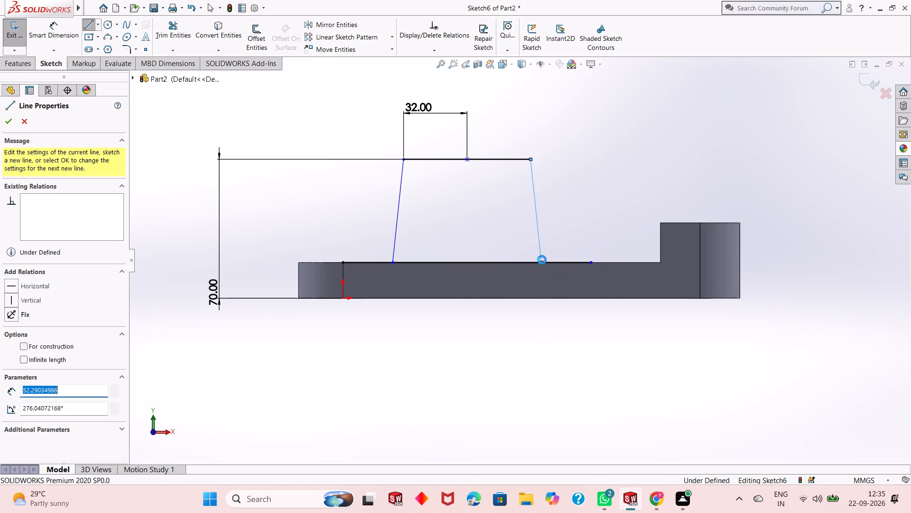
{"action": "key", "text": "Escape"}
{"action": "key", "text": "Escape"}
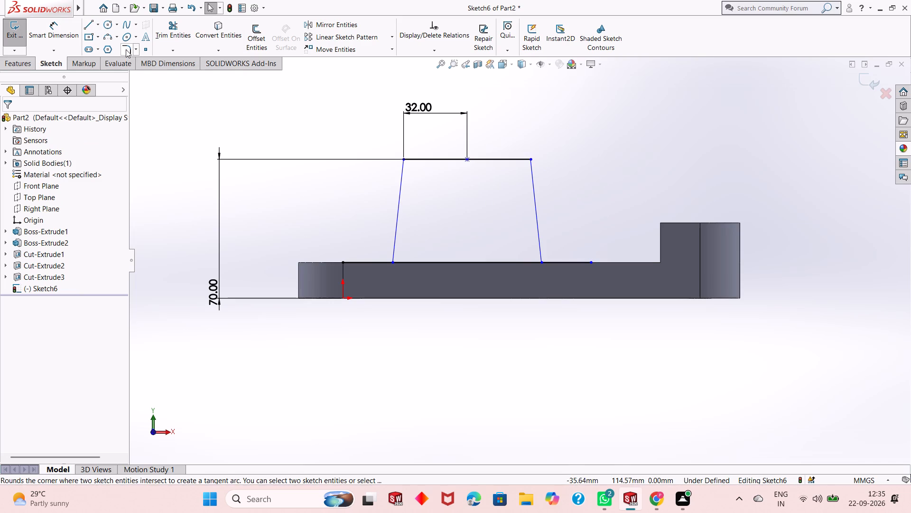
Add 10 mm sketch fillets flaring outward where both slanted side lines meet the outer base segments on the plate's top edge.
{"action": "left_click", "coordinate": [126, 49]}
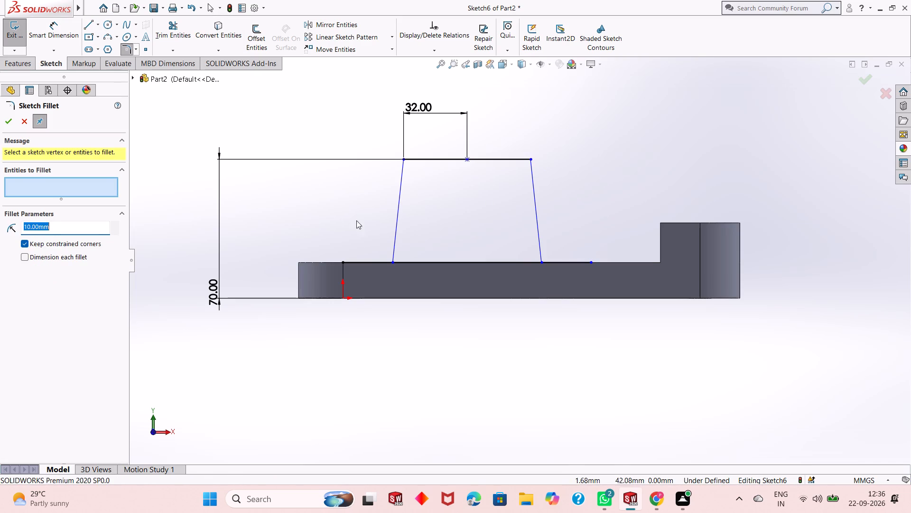
{"action": "scroll", "coordinate": [417, 274], "scroll_direction": "down", "scroll_amount": 3}
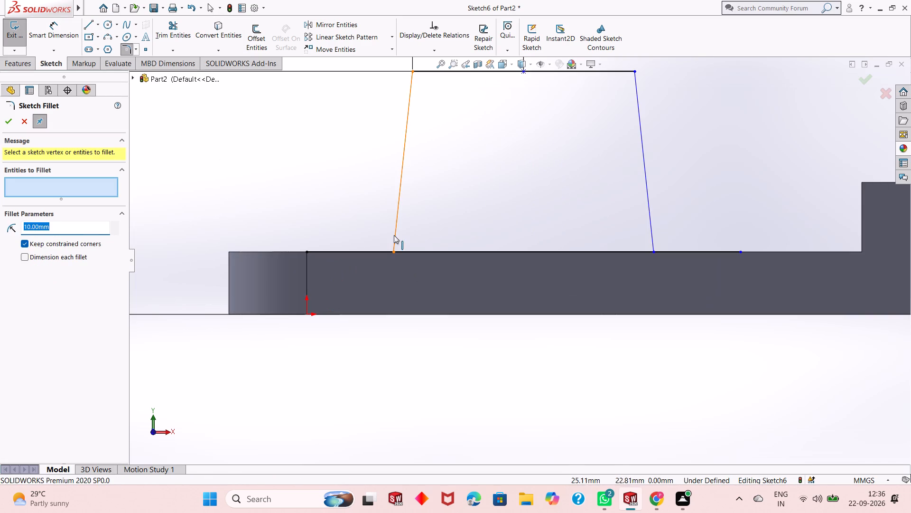
{"action": "left_click", "coordinate": [394, 234]}
{"action": "left_click", "coordinate": [377, 252]}
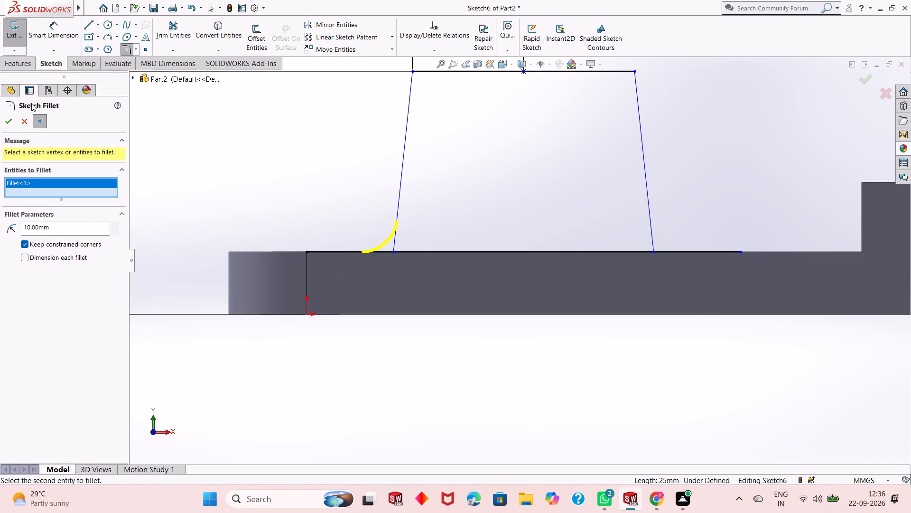
{"action": "left_click", "coordinate": [13, 123]}
{"action": "scroll", "coordinate": [488, 215], "scroll_direction": "up", "scroll_amount": 3}
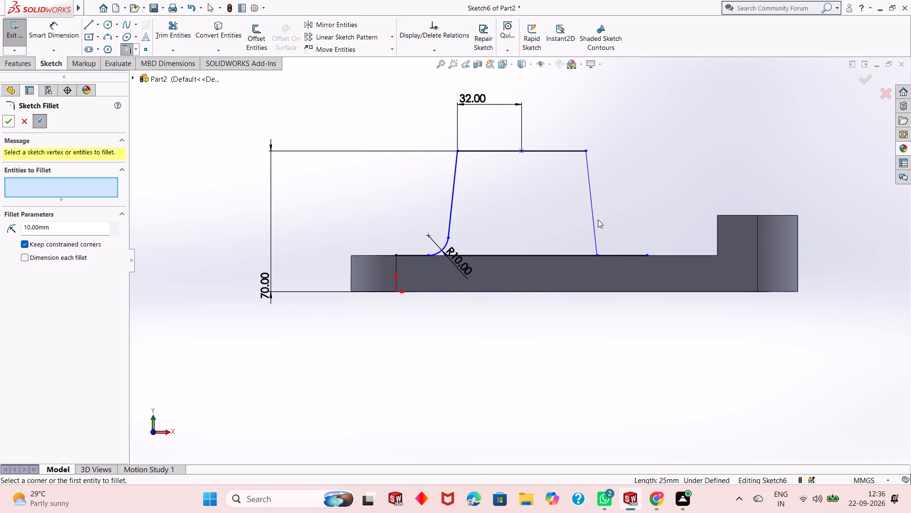
{"action": "left_click", "coordinate": [596, 239]}
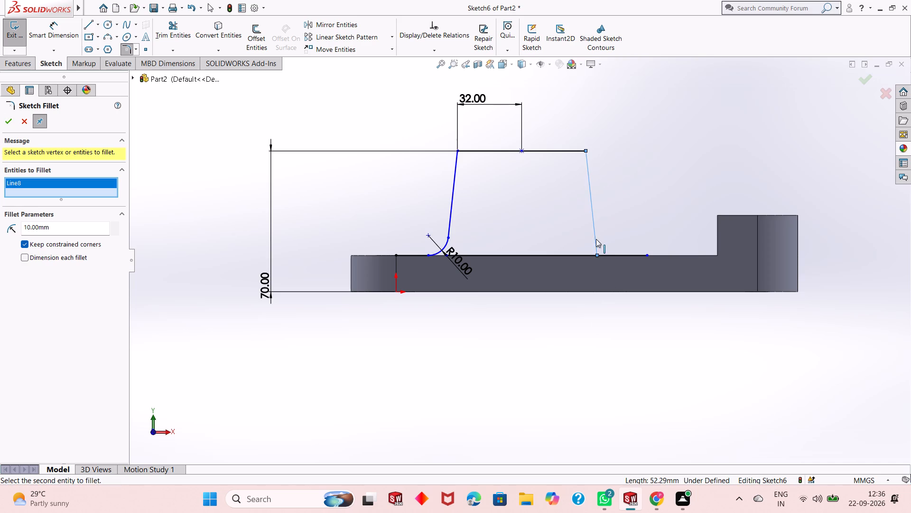
{"action": "left_click", "coordinate": [608, 258]}
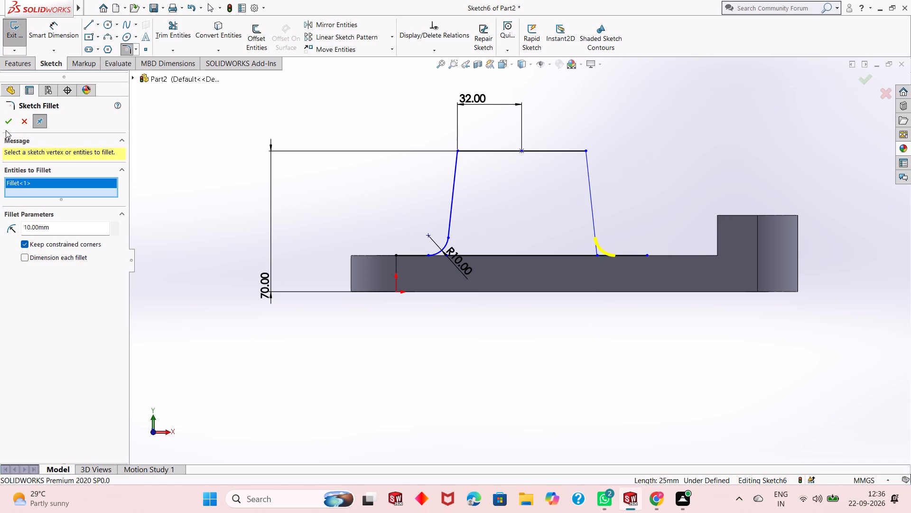
{"action": "left_click", "coordinate": [6, 120]}
{"action": "key", "text": "Escape"}
{"action": "key", "text": "Escape"}
Delete the leftover base line segments outside the two fillets.
{"action": "left_click", "coordinate": [409, 256]}
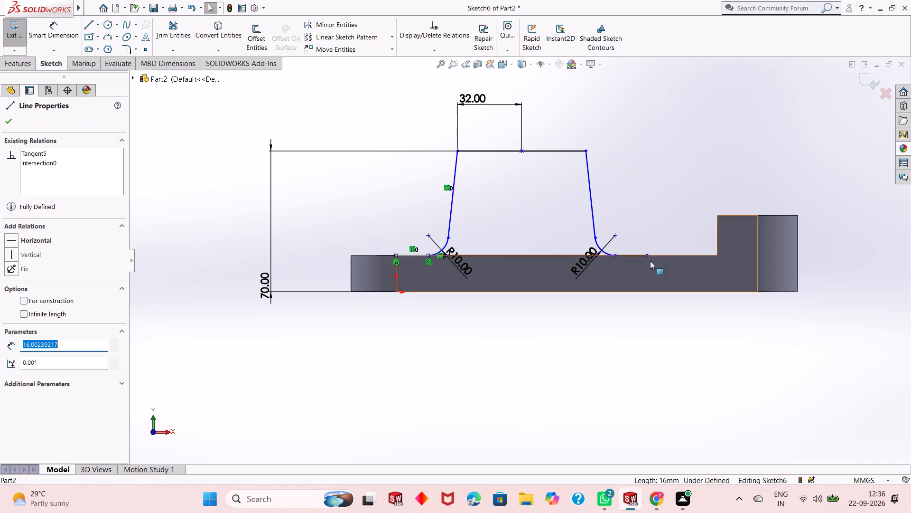
{"action": "left_click", "coordinate": [640, 255], "text": "ctrl"}
{"action": "key", "text": "Delete"}
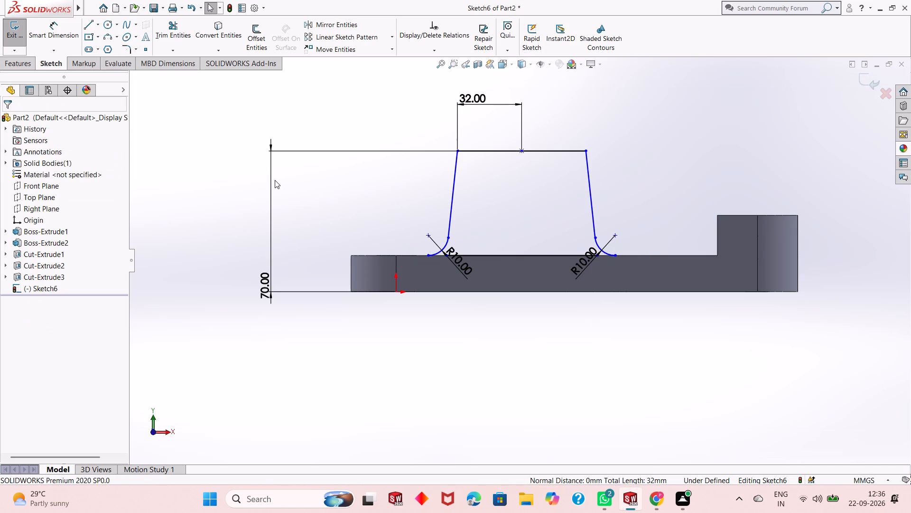
Draw a horizontal line along the plate's top edge joining the lower ends of the two fillets.
{"action": "left_click", "coordinate": [92, 21]}
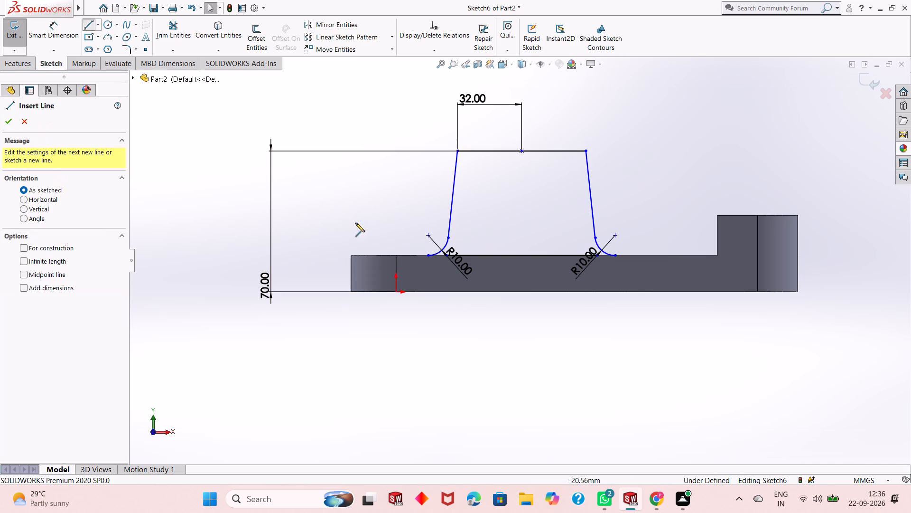
{"action": "left_click", "coordinate": [427, 255]}
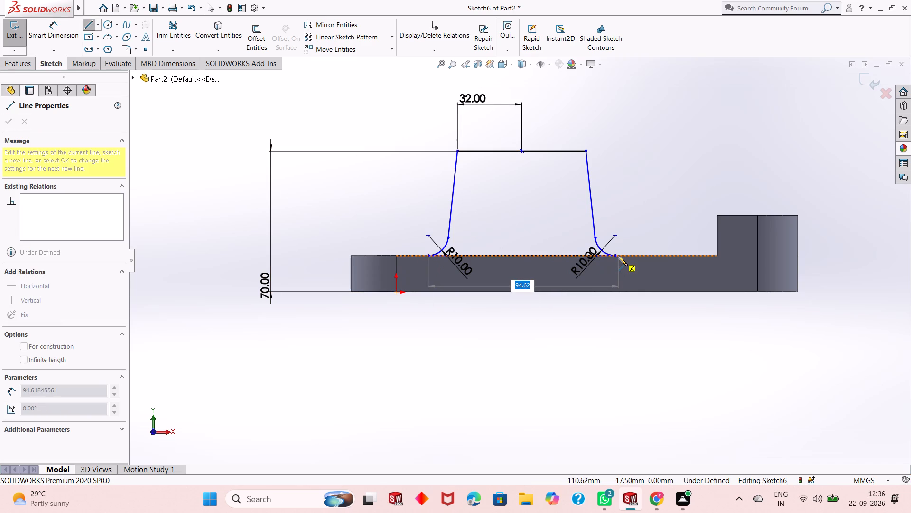
{"action": "left_click", "coordinate": [616, 256]}
{"action": "key", "text": "Escape"}
{"action": "key", "text": "Escape"}
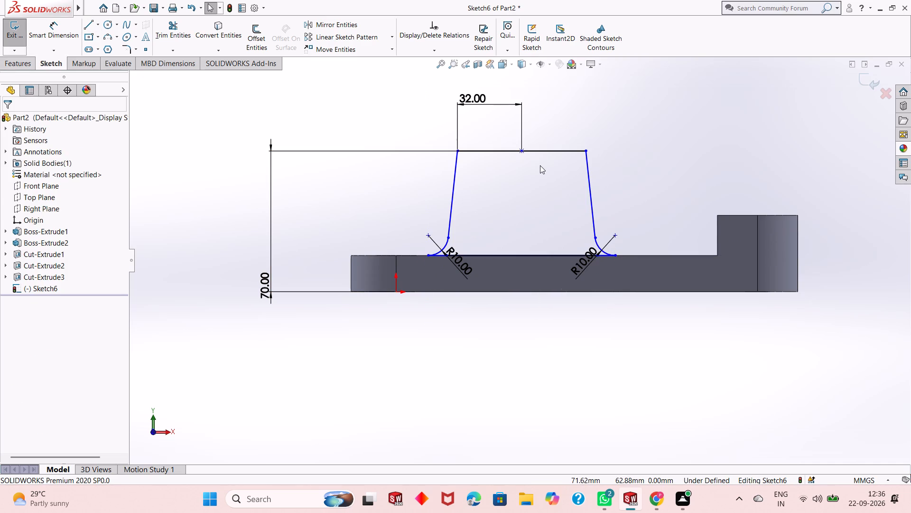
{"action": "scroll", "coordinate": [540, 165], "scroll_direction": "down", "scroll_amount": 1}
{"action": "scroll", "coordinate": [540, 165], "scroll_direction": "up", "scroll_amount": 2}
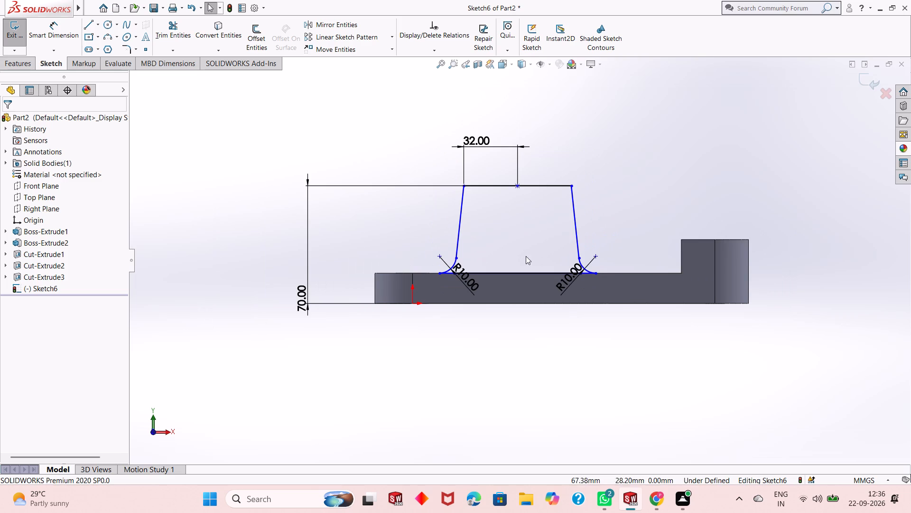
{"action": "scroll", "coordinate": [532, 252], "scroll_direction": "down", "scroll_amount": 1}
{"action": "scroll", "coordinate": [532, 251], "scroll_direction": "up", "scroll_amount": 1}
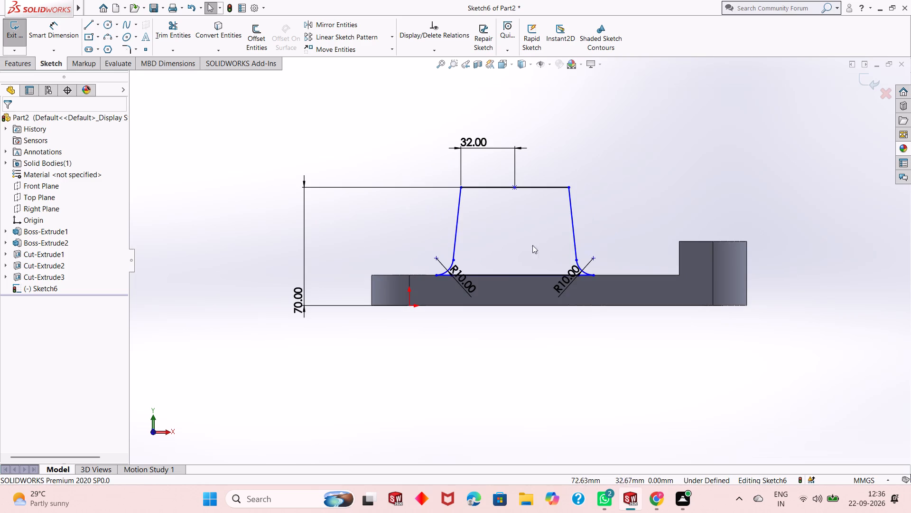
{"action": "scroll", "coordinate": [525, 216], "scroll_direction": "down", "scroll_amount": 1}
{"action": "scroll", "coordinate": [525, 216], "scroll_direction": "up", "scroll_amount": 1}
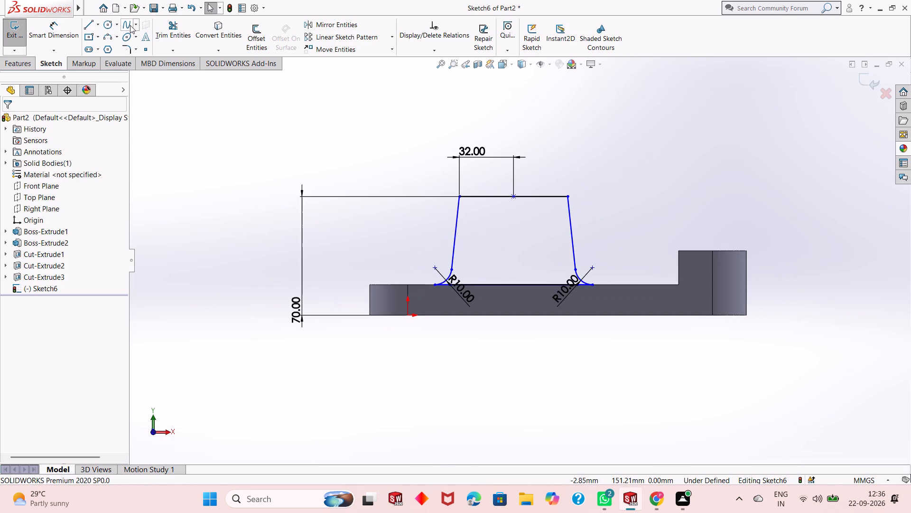
Dimension the horizontal distance from the origin to the upper line's midpoint.
{"action": "left_click", "coordinate": [66, 30]}
{"action": "scroll", "coordinate": [461, 254], "scroll_direction": "down", "scroll_amount": 4}
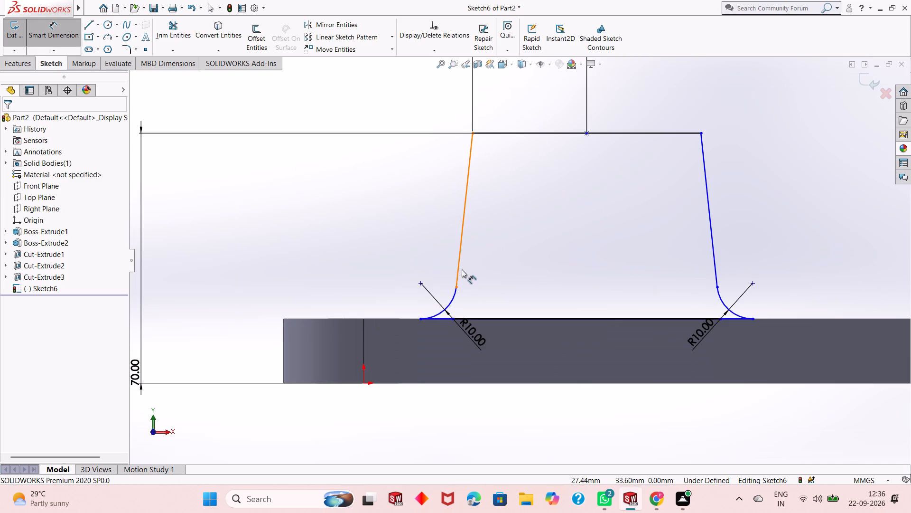
{"action": "left_click", "coordinate": [362, 382]}
{"action": "left_click", "coordinate": [585, 135]}
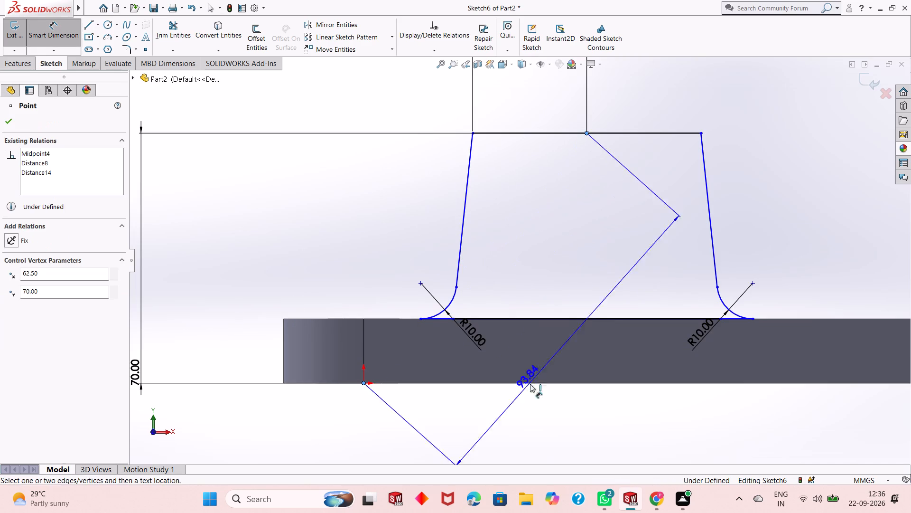
{"action": "left_click", "coordinate": [492, 410]}
{"action": "left_click", "coordinate": [447, 395]}
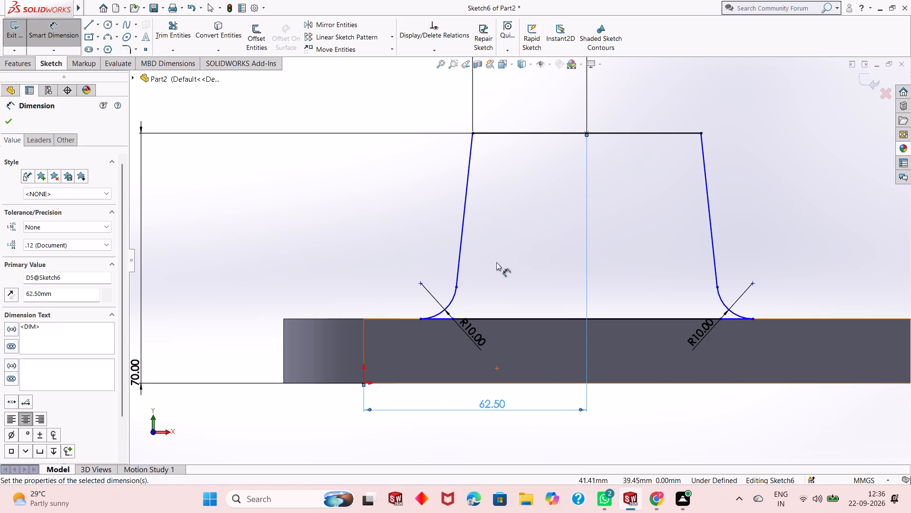
Dimension the vertical distance from the origin to the upper end of the left fillet.
{"action": "left_click", "coordinate": [456, 287]}
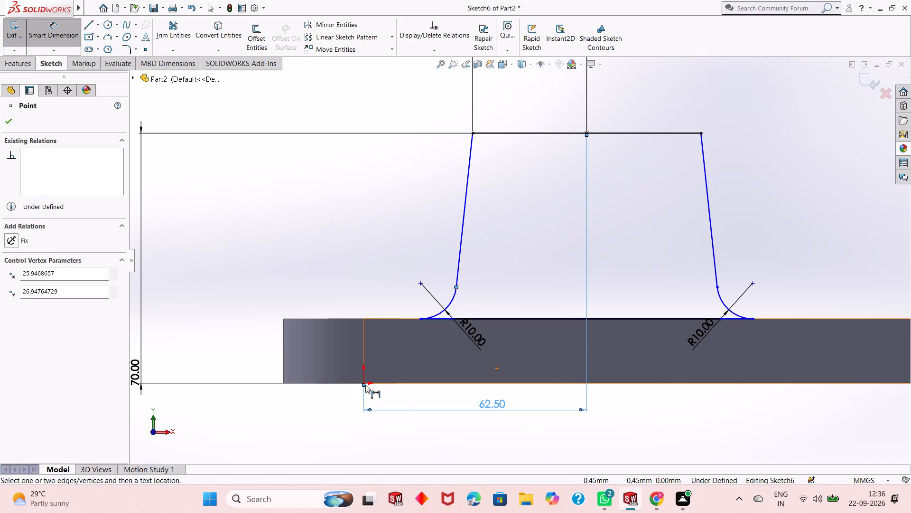
{"action": "left_click", "coordinate": [363, 381]}
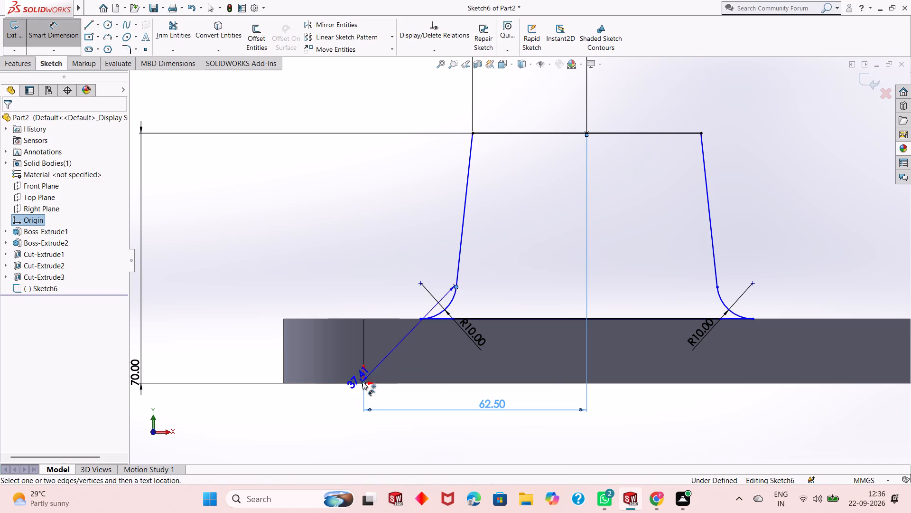
{"action": "left_click", "coordinate": [266, 341]}
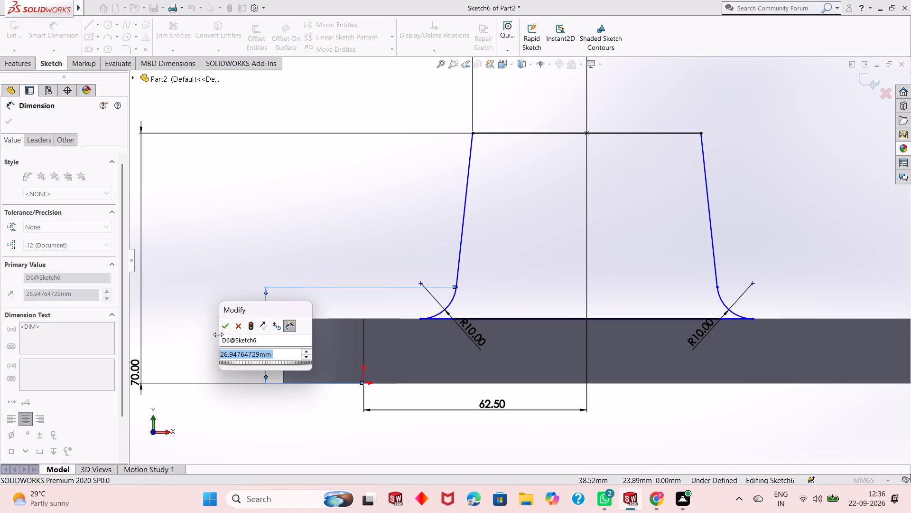
{"action": "left_click", "coordinate": [223, 326]}
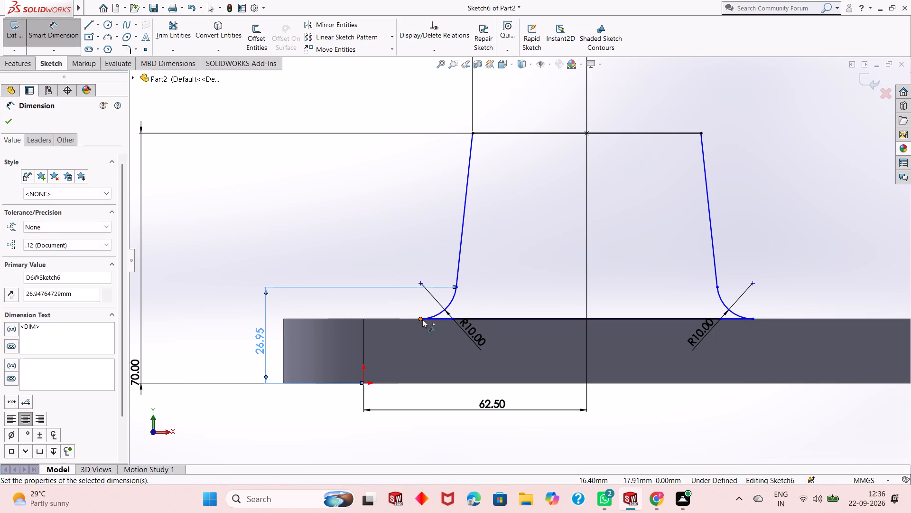
Dimension the length of the bottom line between the two fillets' lower ends.
{"action": "left_click", "coordinate": [438, 320]}
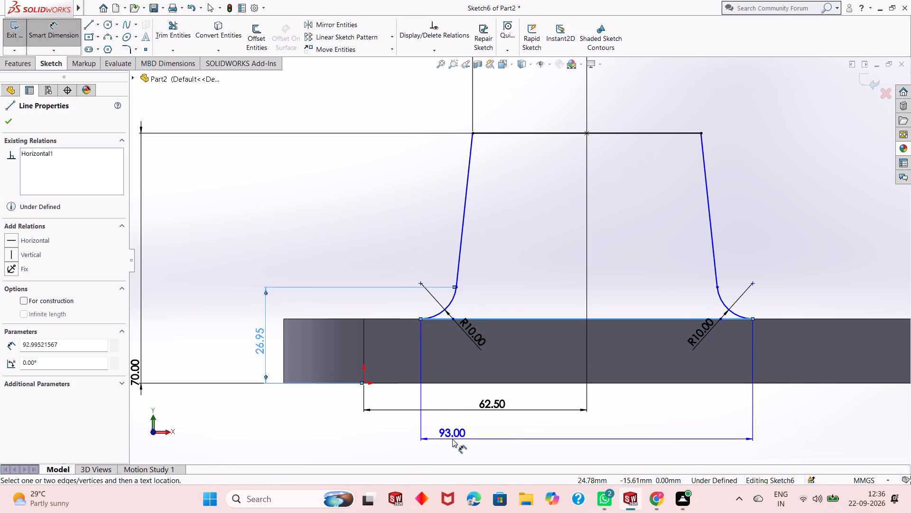
{"action": "left_click", "coordinate": [452, 439]}
{"action": "left_click", "coordinate": [407, 423]}
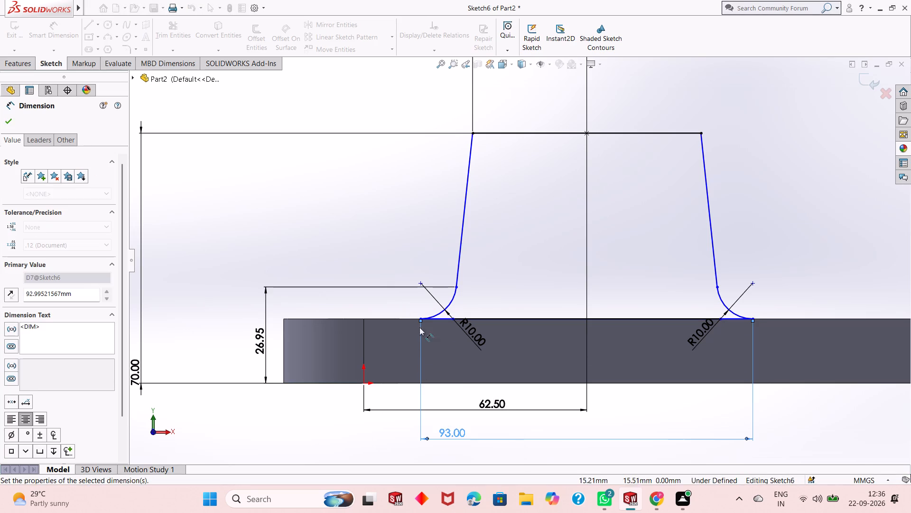
Dimension the horizontal distance from the origin to the lower end of the left fillet.
{"action": "left_click", "coordinate": [421, 319]}
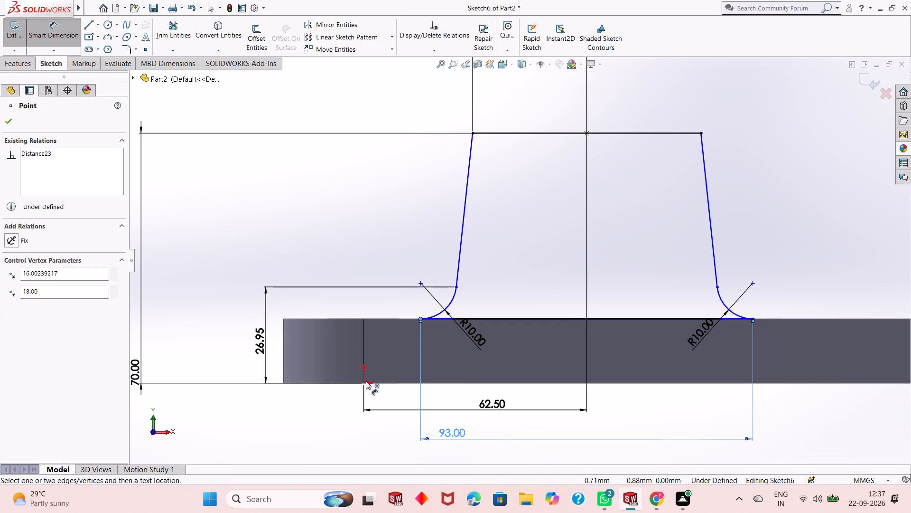
{"action": "left_click", "coordinate": [364, 382]}
{"action": "left_click", "coordinate": [387, 297]}
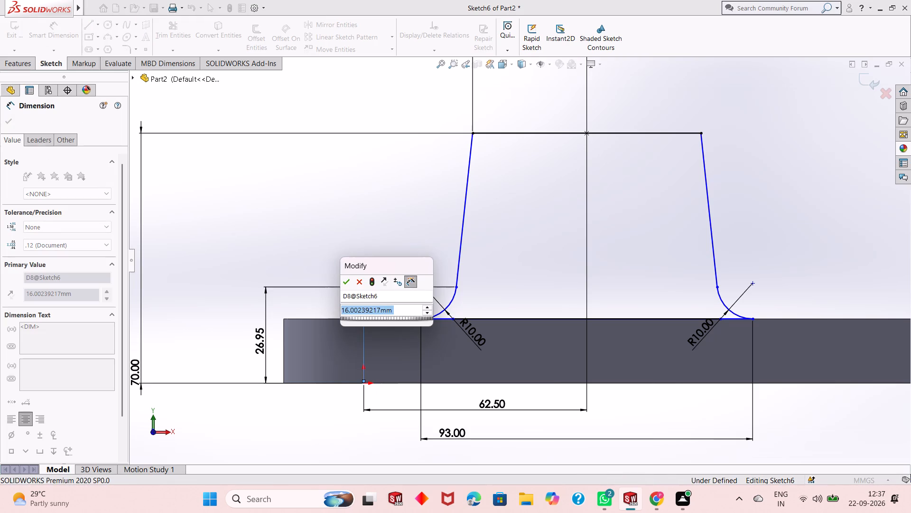
{"action": "left_click", "coordinate": [346, 282]}
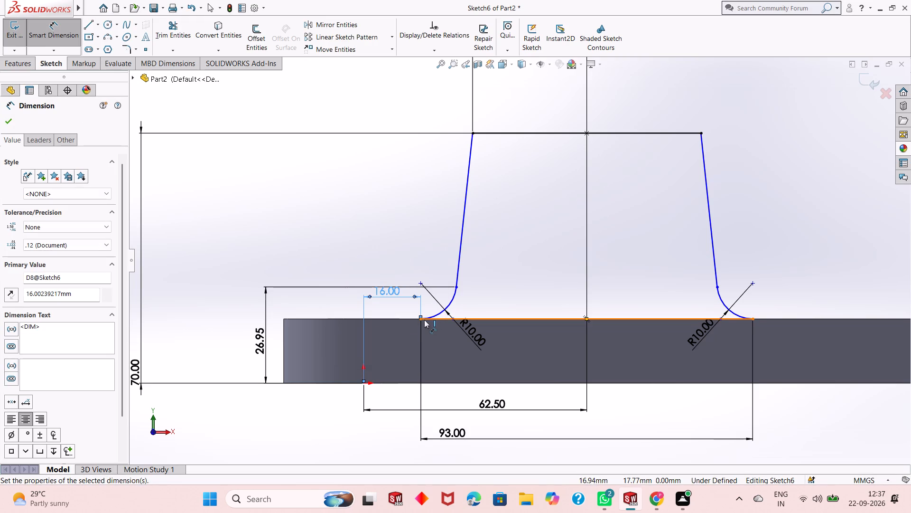
Dimension the horizontal distance between the upper ends of the two fillets.
{"action": "left_click", "coordinate": [457, 288]}
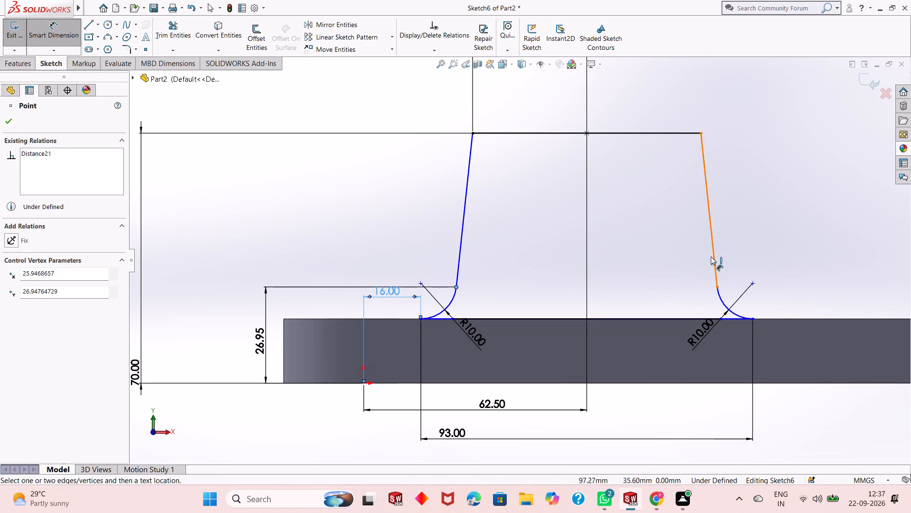
{"action": "left_click", "coordinate": [716, 285]}
{"action": "left_click", "coordinate": [690, 285]}
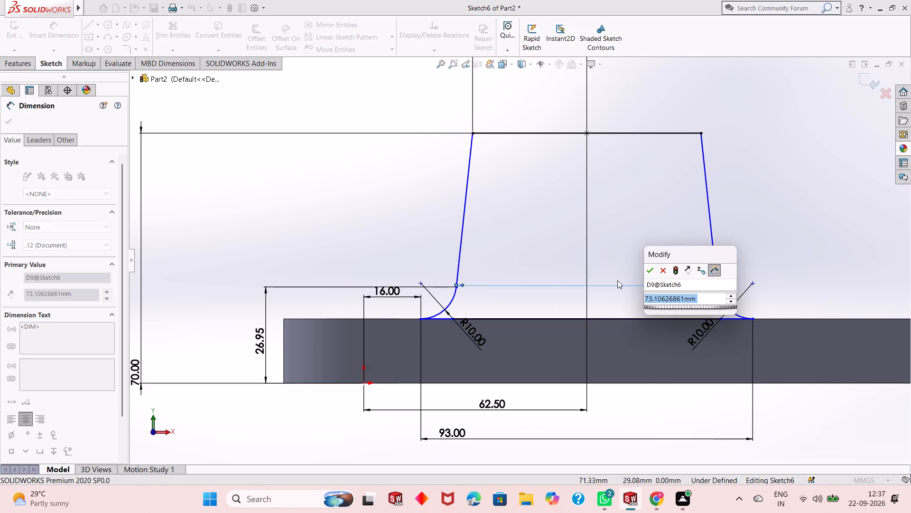
{"action": "left_click", "coordinate": [648, 270]}
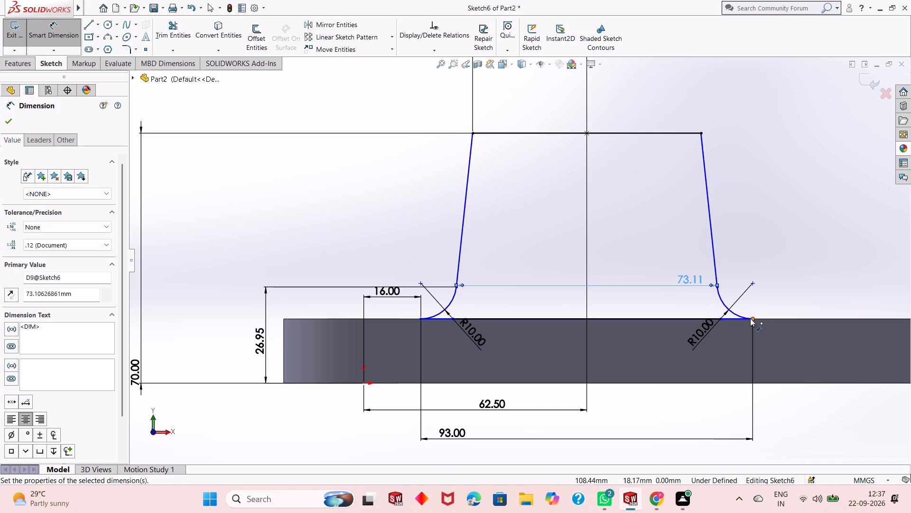
Dimension the vertical distance from the origin to the lower end of the right fillet.
{"action": "left_click", "coordinate": [742, 318]}
{"action": "key", "text": "Escape"}
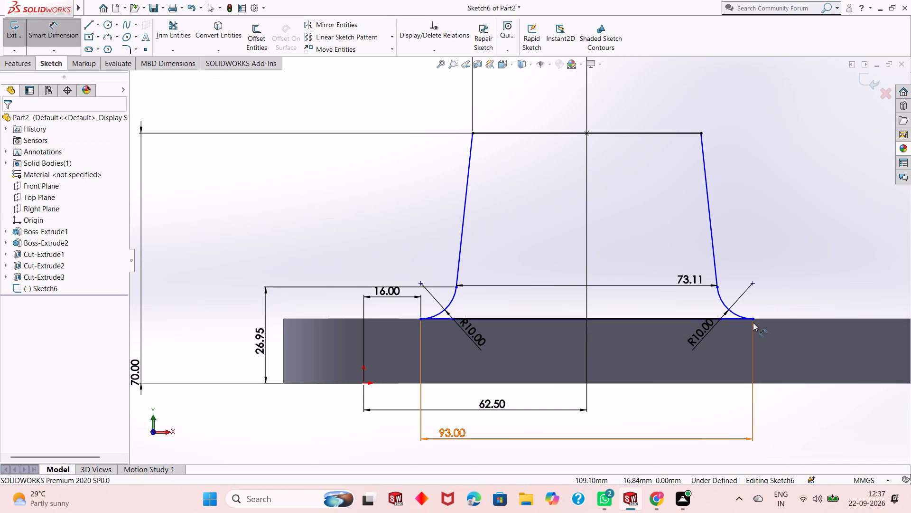
{"action": "left_click", "coordinate": [753, 320]}
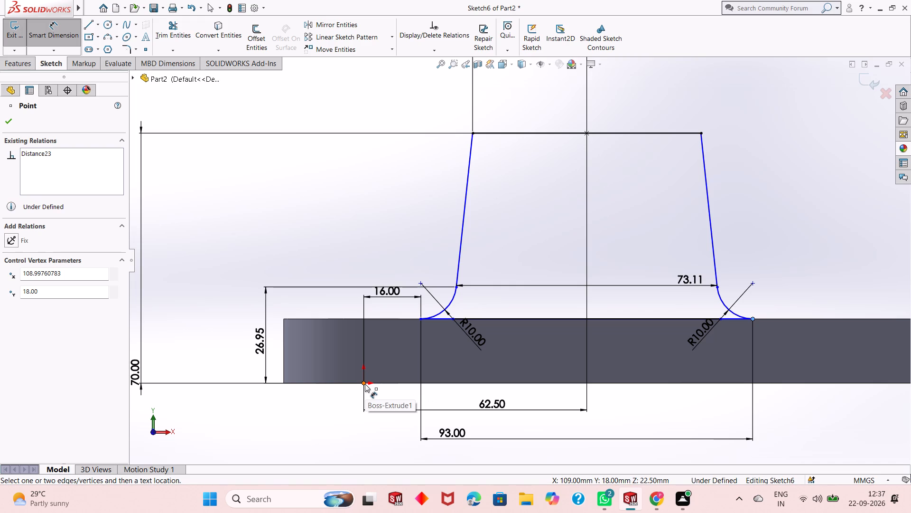
{"action": "left_click", "coordinate": [365, 384]}
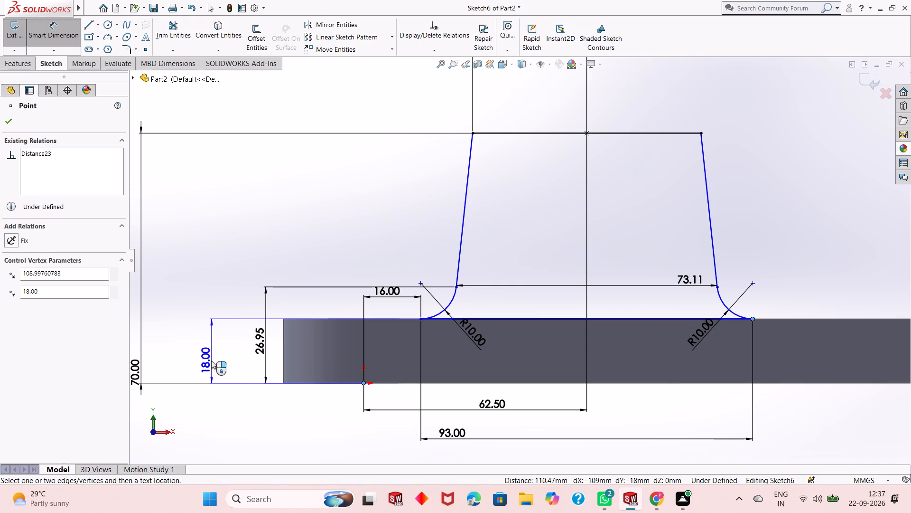
{"action": "left_click", "coordinate": [211, 361]}
{"action": "left_click", "coordinate": [166, 344]}
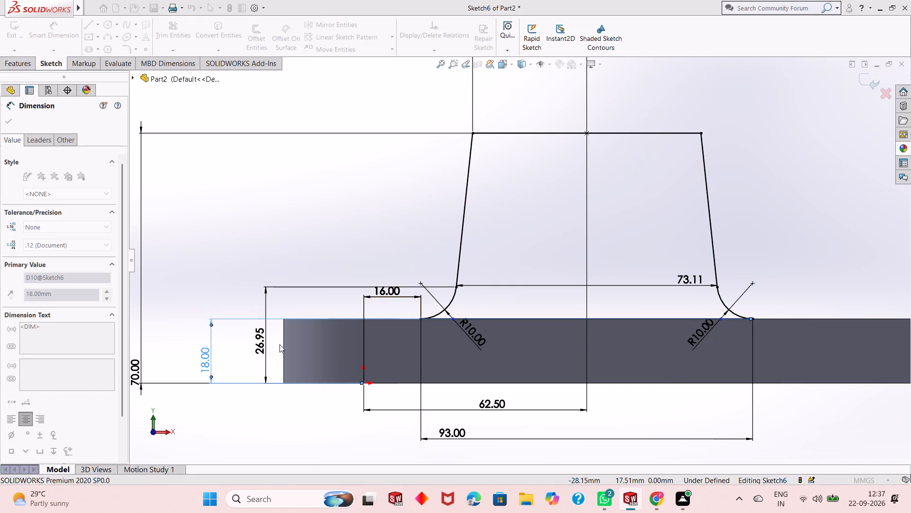
{"action": "key", "text": "Escape"}
Extrude the tapered profile region 10 mm blind in the reversed direction, over the plate and merged with it.
{"action": "scroll", "coordinate": [644, 317], "scroll_direction": "up", "scroll_amount": 1}
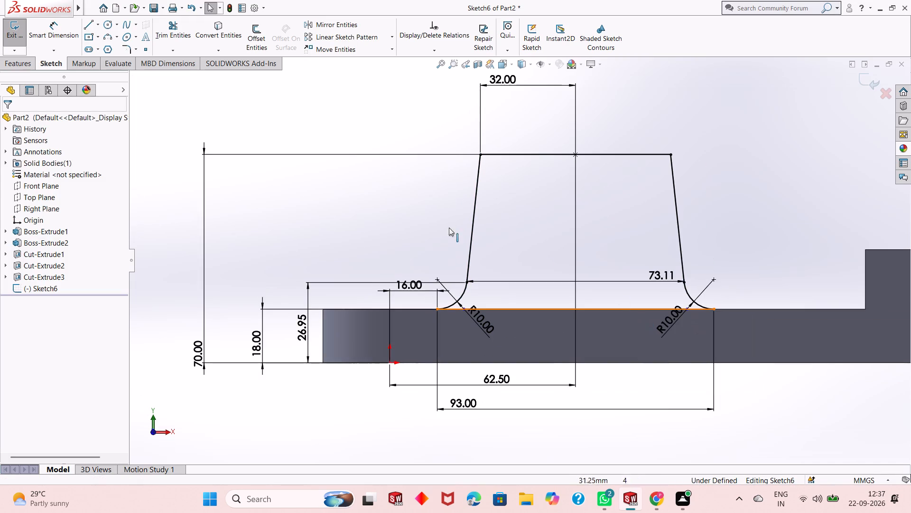
{"action": "left_click", "coordinate": [21, 65]}
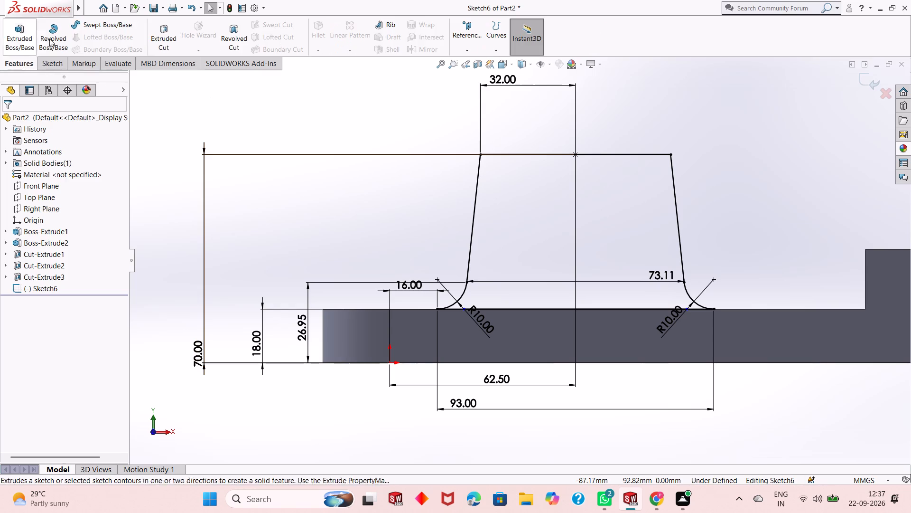
{"action": "left_click", "coordinate": [26, 34]}
{"action": "middle_click_drag", "start_coordinate": [591, 265], "coordinate": [553, 266]}
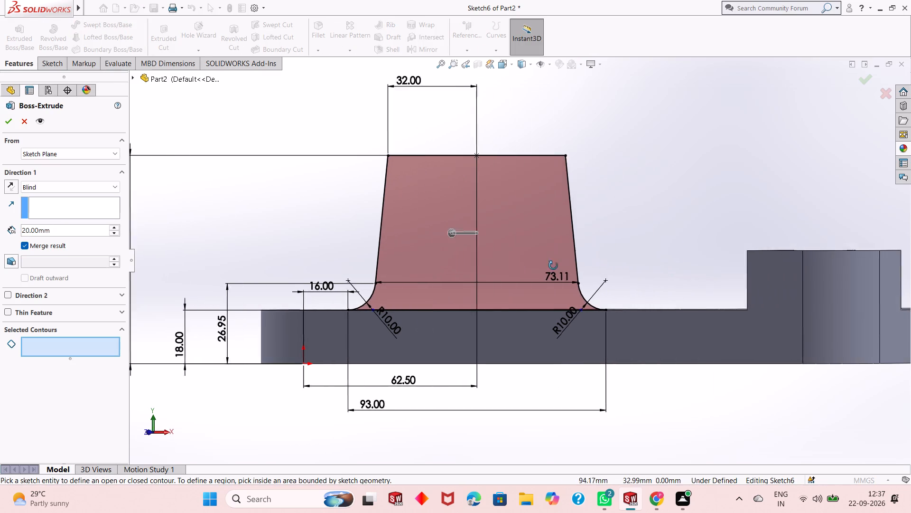
{"action": "middle_click_drag", "start_coordinate": [553, 266], "coordinate": [516, 292]}
{"action": "scroll", "coordinate": [406, 270], "scroll_direction": "up", "scroll_amount": 2}
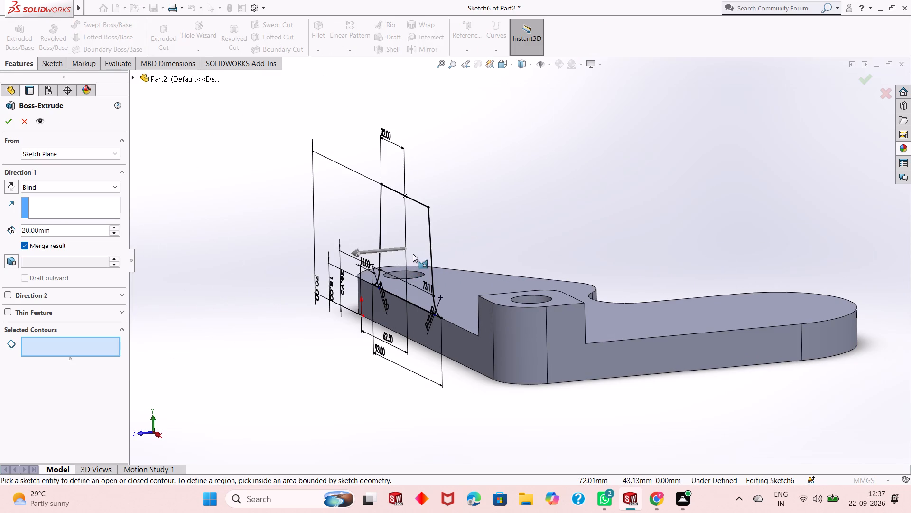
{"action": "middle_click_drag", "start_coordinate": [413, 254], "coordinate": [440, 243]}
{"action": "left_click", "coordinate": [466, 228]}
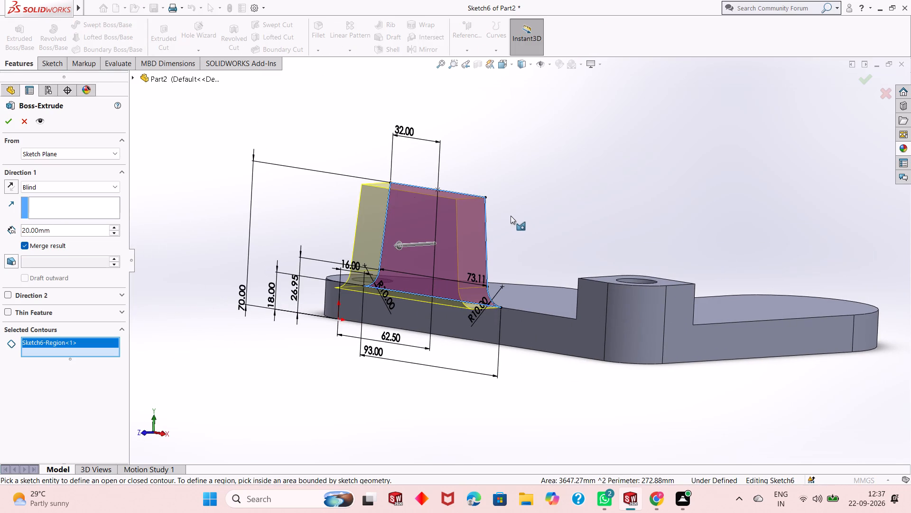
{"action": "left_click", "coordinate": [15, 183]}
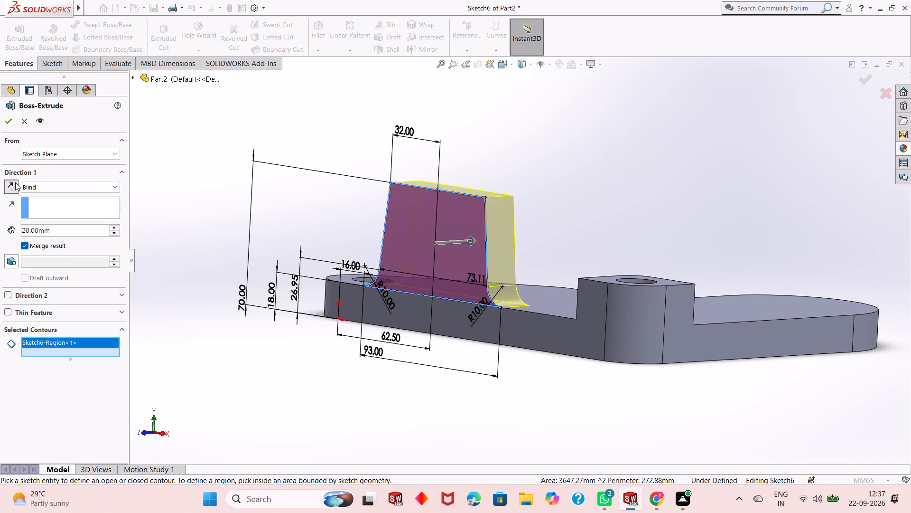
{"action": "double_click", "coordinate": [46, 230]}
{"action": "type", "text": "10"}
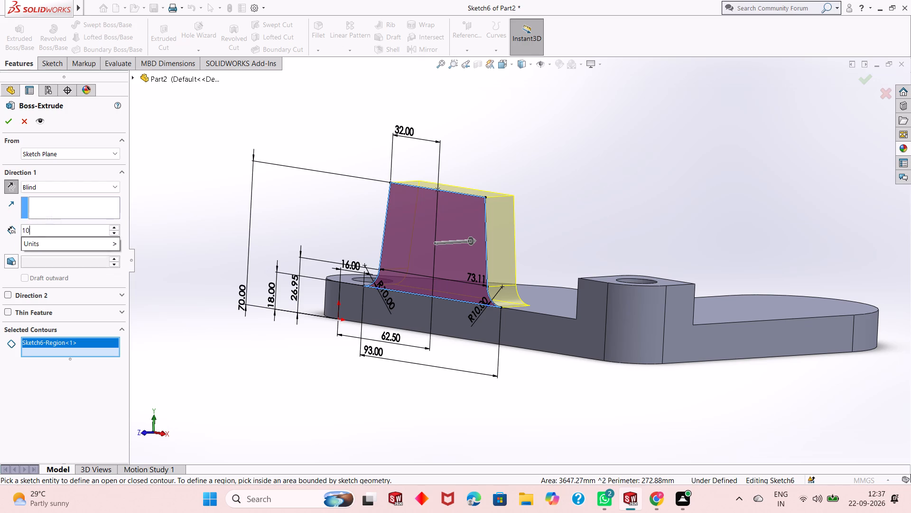
{"action": "key", "text": "Return"}
{"action": "left_click", "coordinate": [11, 126]}
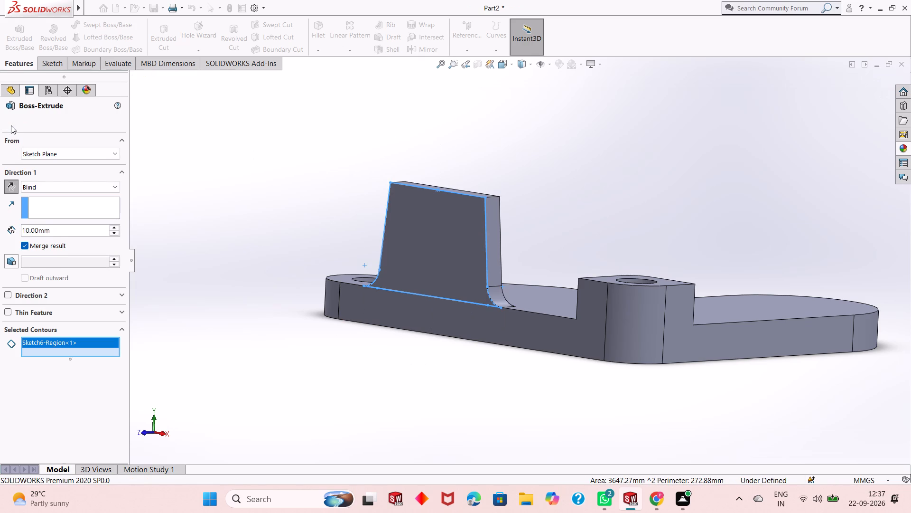
{"action": "key", "text": "Escape"}
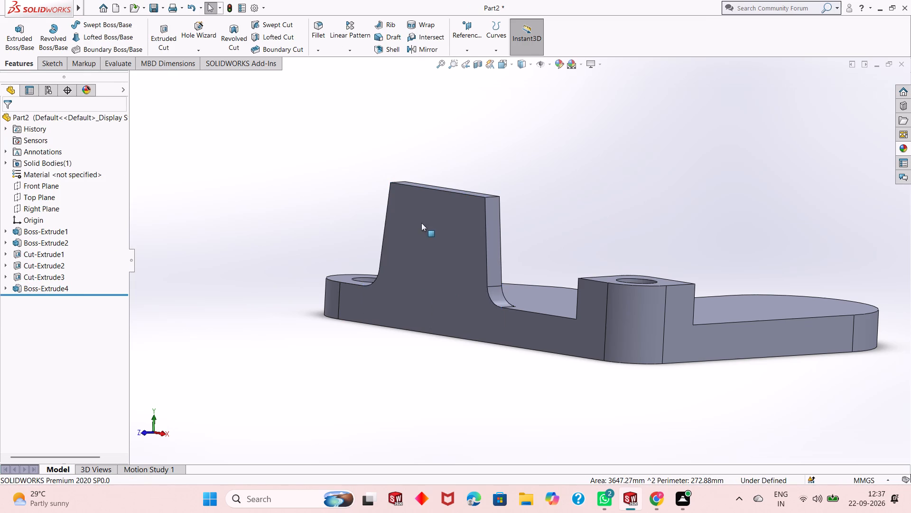
Examine the extruded upright feature and its filleted base on the plate from several angles.
{"action": "middle_click_drag", "start_coordinate": [422, 224], "coordinate": [469, 197]}
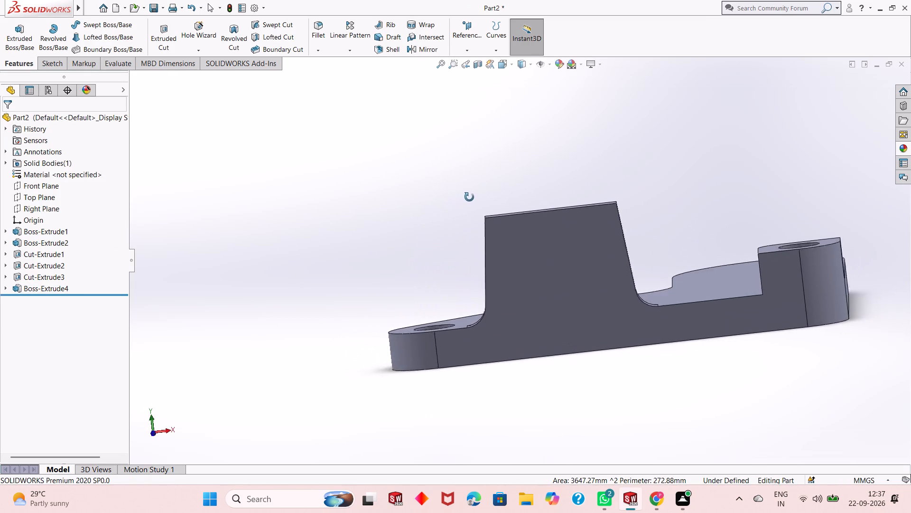
{"action": "middle_click_drag", "start_coordinate": [469, 197], "coordinate": [472, 186]}
{"action": "scroll", "coordinate": [492, 224], "scroll_direction": "up", "scroll_amount": 2}
{"action": "scroll", "coordinate": [576, 223], "scroll_direction": "down", "scroll_amount": 3}
{"action": "middle_click_drag", "start_coordinate": [579, 245], "coordinate": [579, 246]}
{"action": "scroll", "coordinate": [579, 245], "scroll_direction": "up", "scroll_amount": 1}
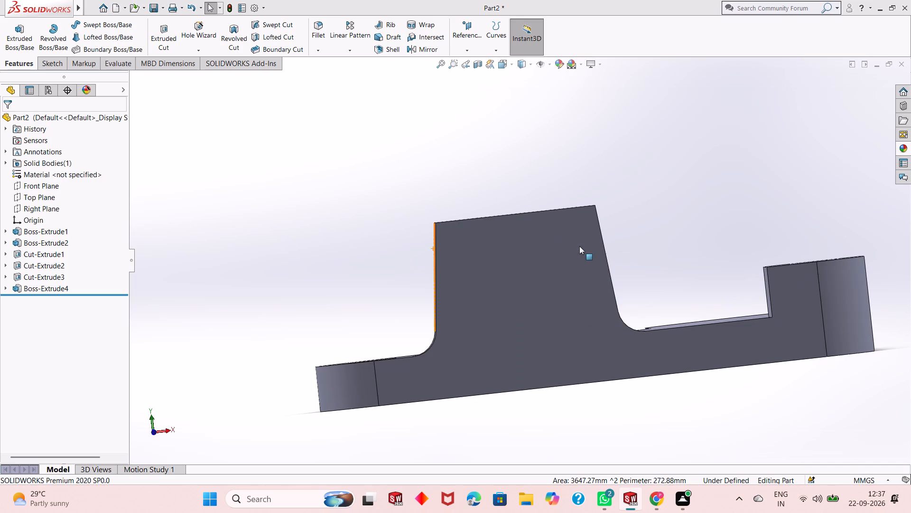
{"action": "middle_click_drag", "start_coordinate": [579, 246], "coordinate": [568, 278]}
{"action": "middle_click_drag", "start_coordinate": [647, 236], "coordinate": [623, 271]}
{"action": "scroll", "coordinate": [521, 256], "scroll_direction": "up", "scroll_amount": 3}
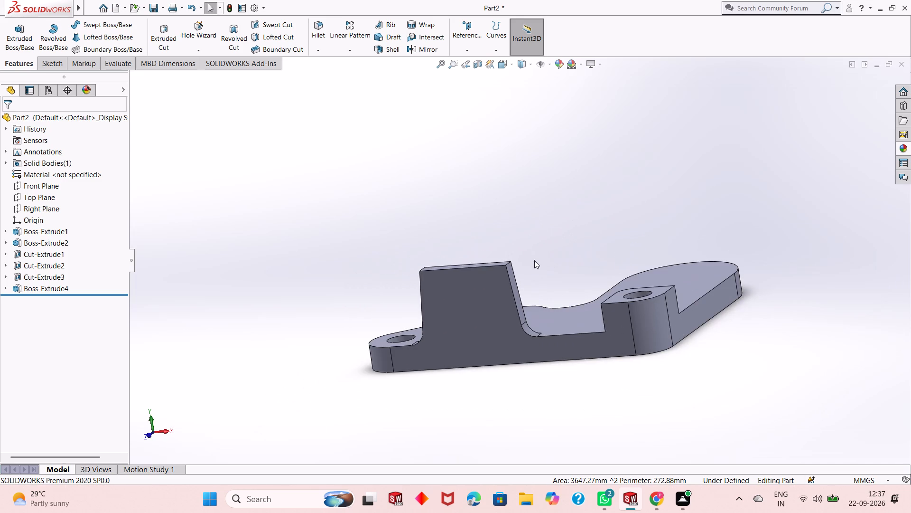
{"action": "middle_click_drag", "start_coordinate": [534, 260], "coordinate": [508, 275]}
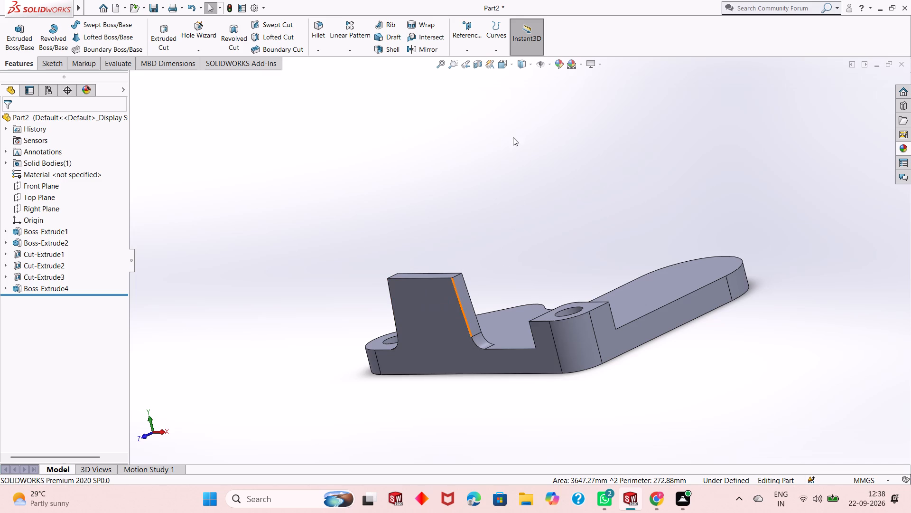
Start a reference plane offset from the Front Plane, with the offset unflipped toward the upright's outer face.
{"action": "left_click", "coordinate": [466, 52]}
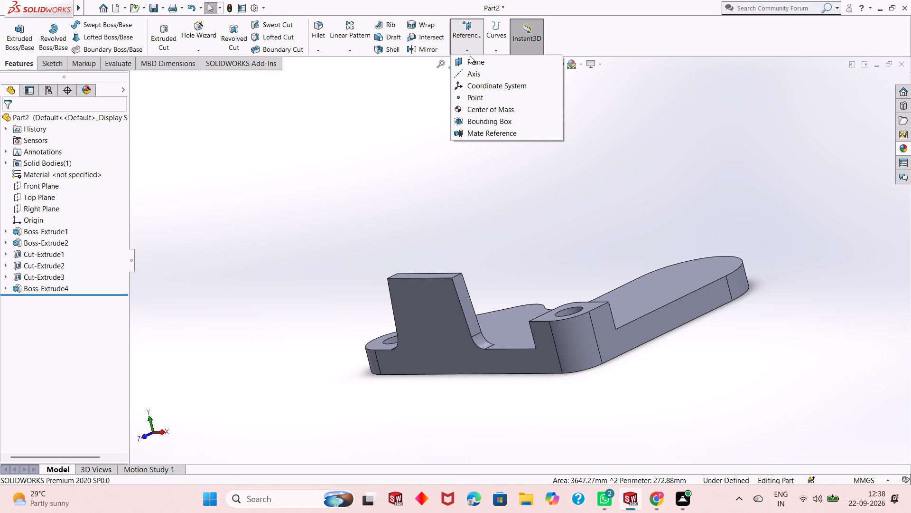
{"action": "left_click", "coordinate": [471, 61]}
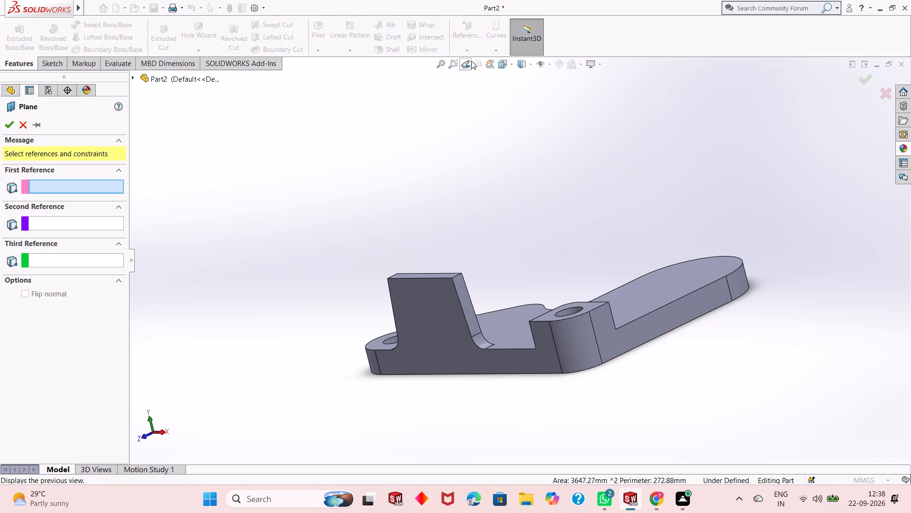
{"action": "left_click", "coordinate": [138, 76]}
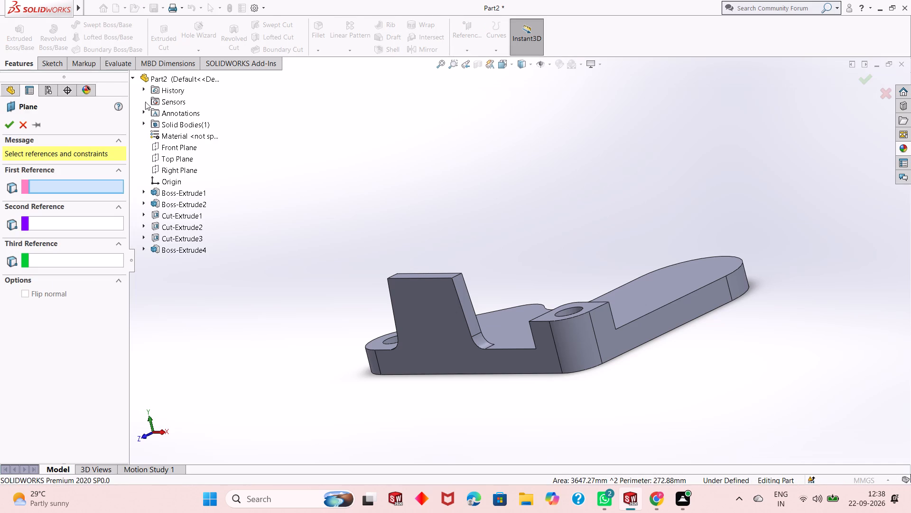
{"action": "left_click", "coordinate": [173, 150]}
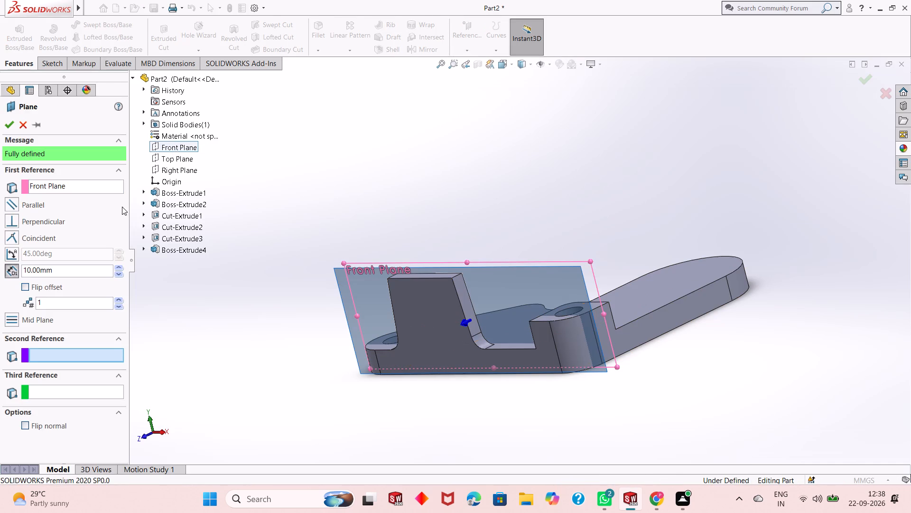
{"action": "middle_click_drag", "start_coordinate": [468, 308], "coordinate": [441, 325]}
{"action": "scroll", "coordinate": [447, 308], "scroll_direction": "down", "scroll_amount": 1}
{"action": "scroll", "coordinate": [431, 320], "scroll_direction": "up", "scroll_amount": 1}
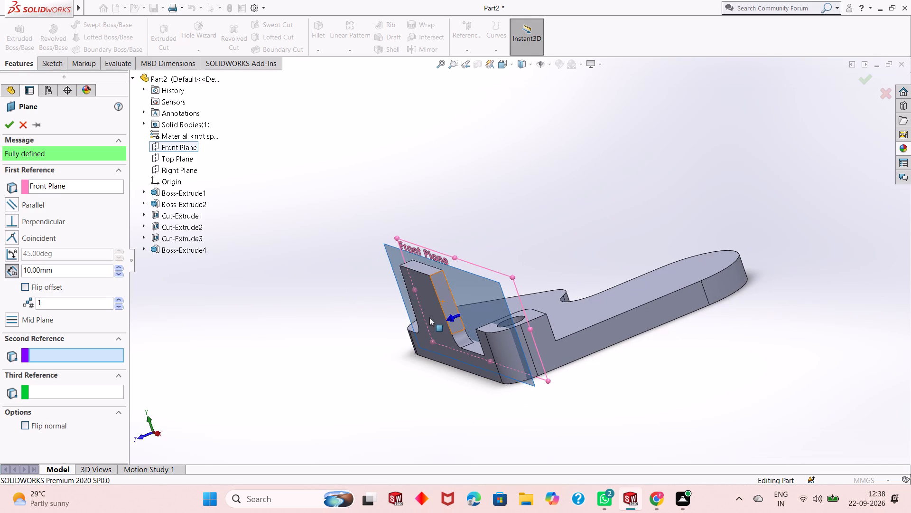
{"action": "left_click", "coordinate": [27, 285]}
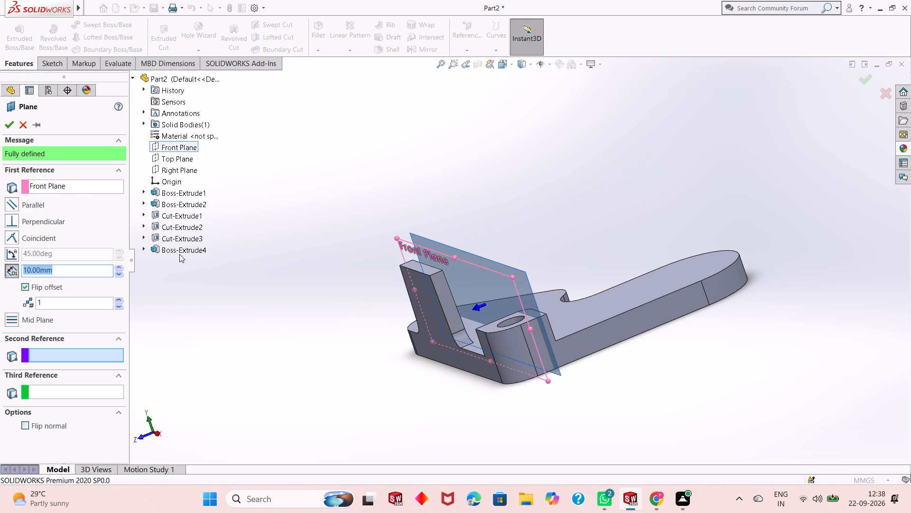
{"action": "left_click", "coordinate": [27, 286]}
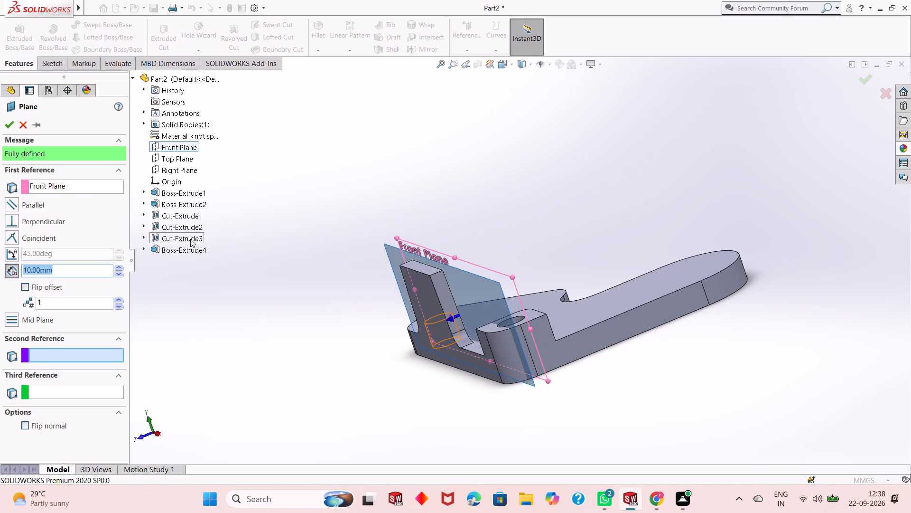
{"action": "middle_click_drag", "start_coordinate": [333, 335], "coordinate": [340, 325]}
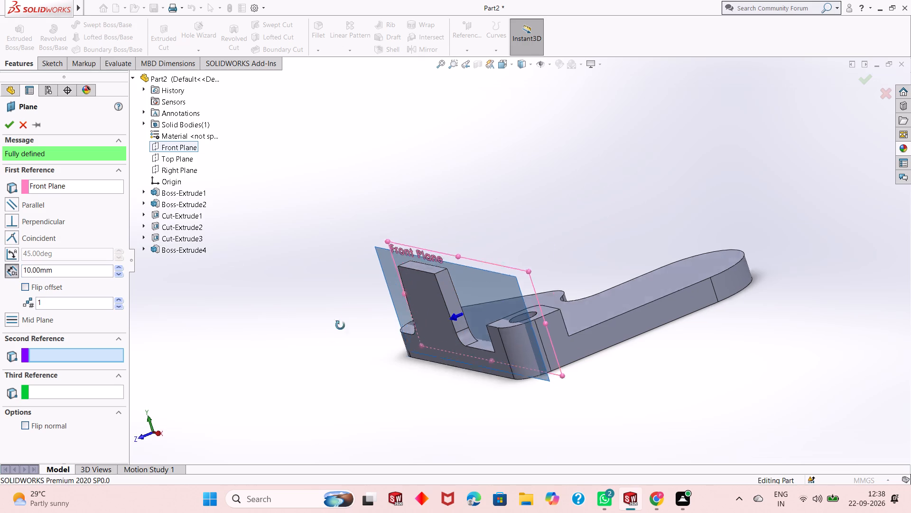
{"action": "middle_click_drag", "start_coordinate": [340, 325], "coordinate": [312, 351]}
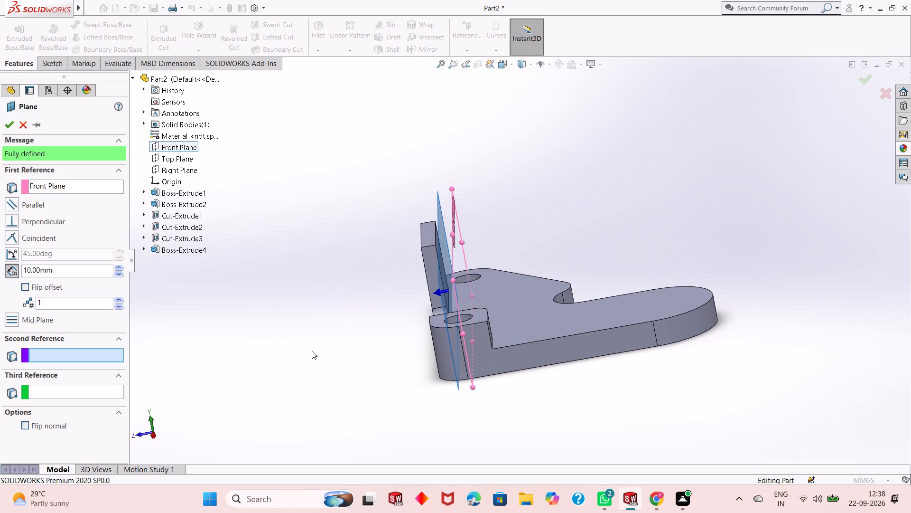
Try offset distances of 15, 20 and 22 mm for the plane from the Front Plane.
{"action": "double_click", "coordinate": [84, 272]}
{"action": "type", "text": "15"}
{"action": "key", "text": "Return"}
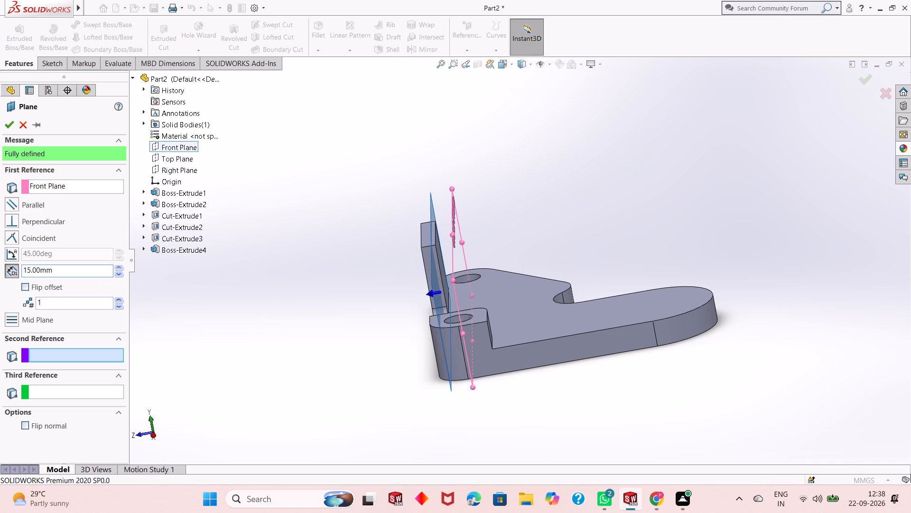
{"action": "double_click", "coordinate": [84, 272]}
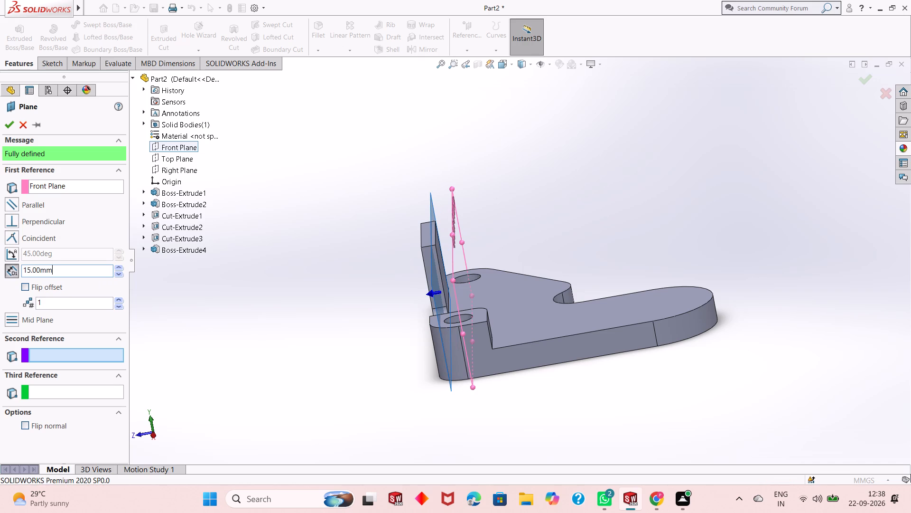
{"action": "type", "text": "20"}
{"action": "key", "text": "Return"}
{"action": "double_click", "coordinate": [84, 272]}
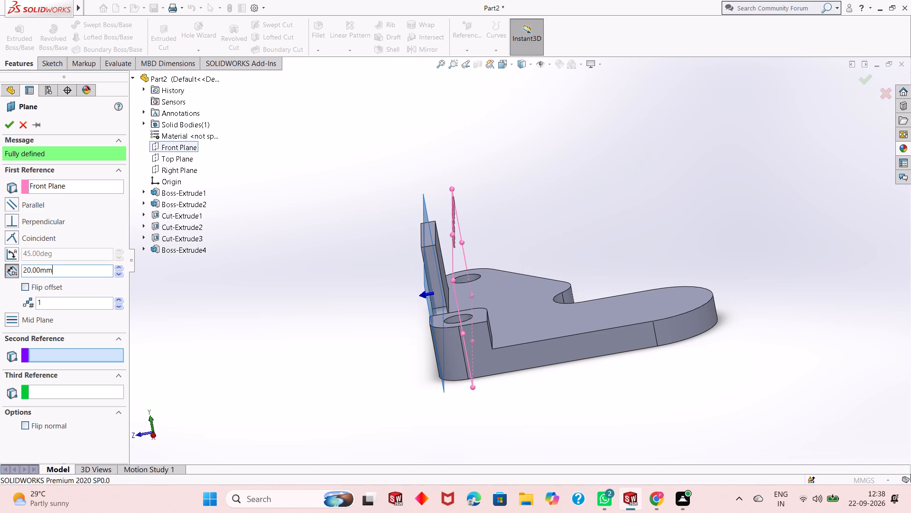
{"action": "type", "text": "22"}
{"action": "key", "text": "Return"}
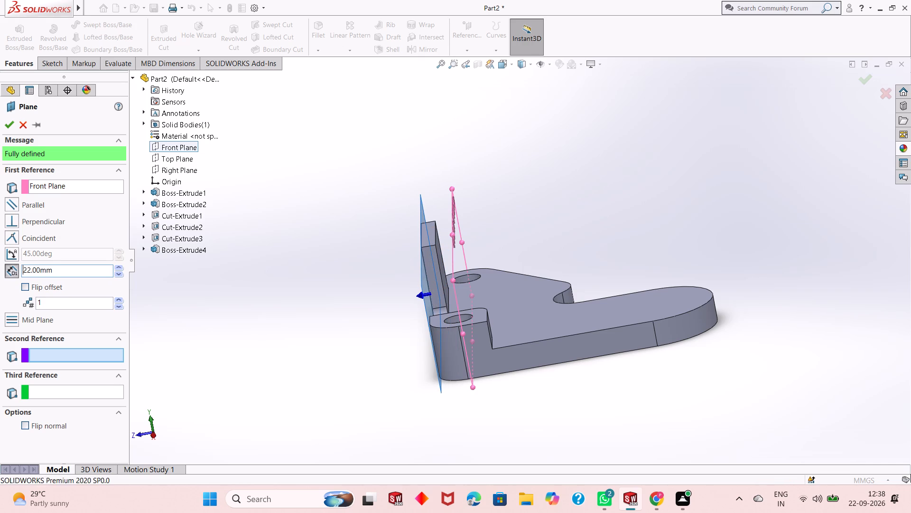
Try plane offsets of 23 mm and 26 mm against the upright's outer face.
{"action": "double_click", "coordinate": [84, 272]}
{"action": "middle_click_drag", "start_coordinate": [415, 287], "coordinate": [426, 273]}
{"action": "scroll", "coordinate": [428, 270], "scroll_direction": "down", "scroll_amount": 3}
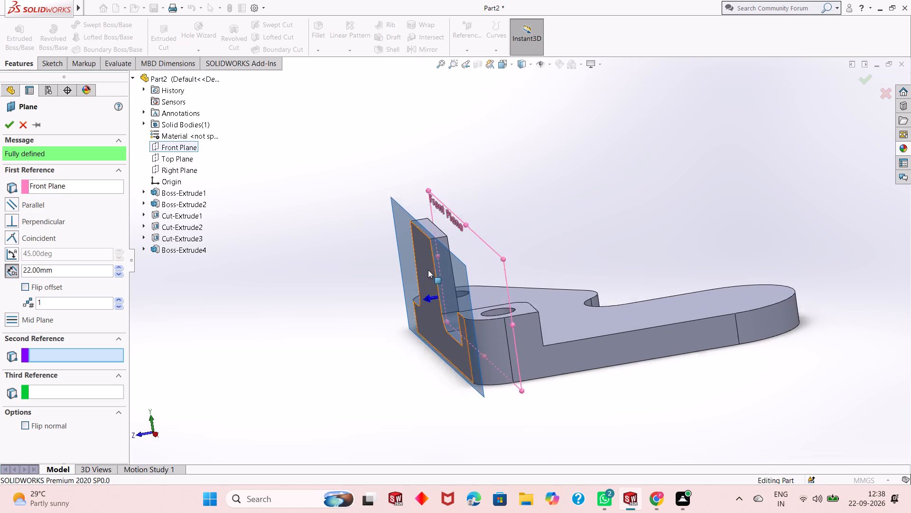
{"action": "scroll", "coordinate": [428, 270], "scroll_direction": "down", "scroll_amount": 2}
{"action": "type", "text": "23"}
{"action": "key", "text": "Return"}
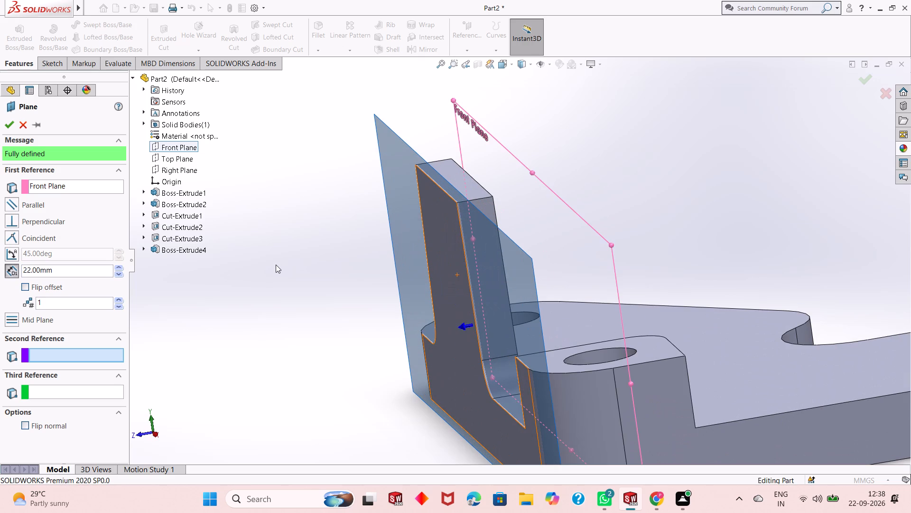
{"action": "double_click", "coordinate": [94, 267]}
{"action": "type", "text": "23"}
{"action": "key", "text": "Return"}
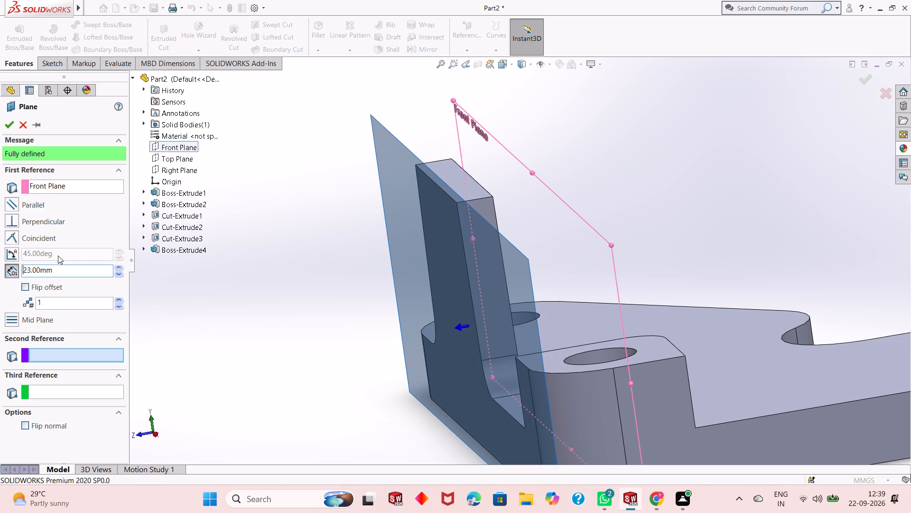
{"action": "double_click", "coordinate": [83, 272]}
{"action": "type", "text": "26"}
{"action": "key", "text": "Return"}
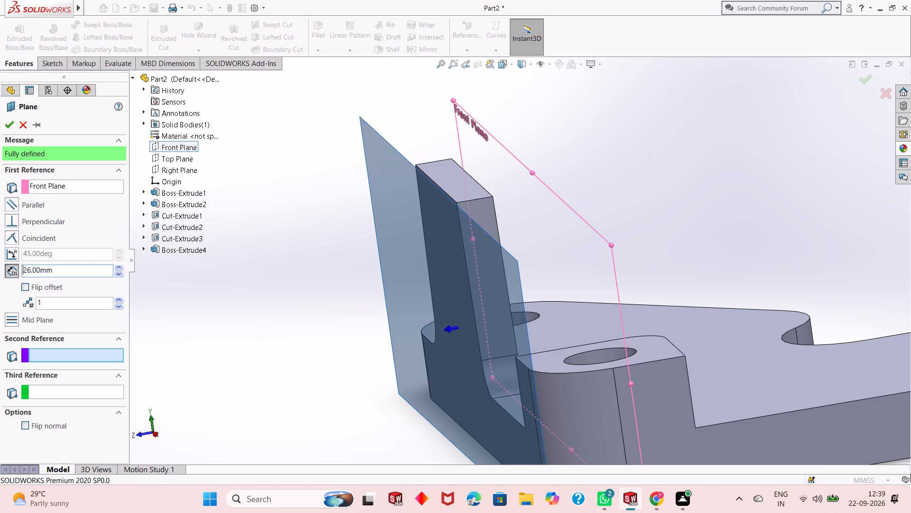
Set the plane's offset from the Front Plane to 25 mm and create it.
{"action": "middle_click_drag", "start_coordinate": [402, 318], "coordinate": [391, 327]}
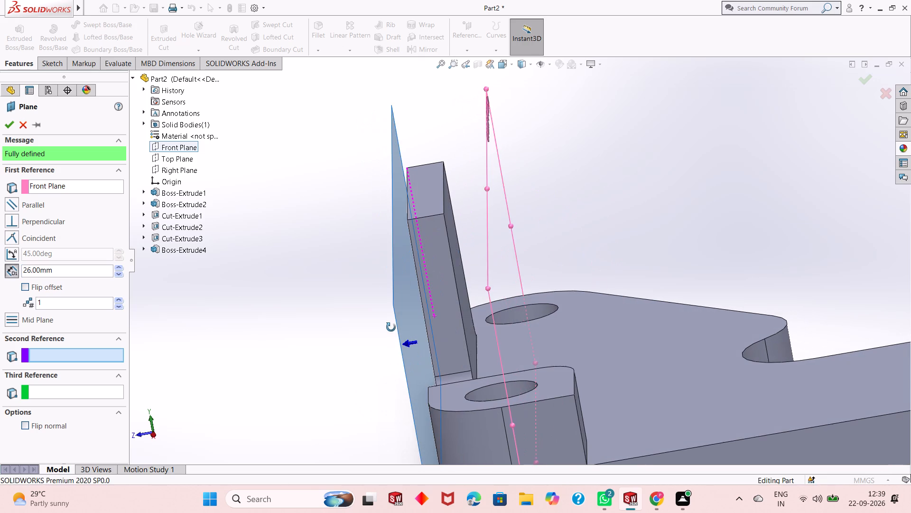
{"action": "middle_click_drag", "start_coordinate": [391, 327], "coordinate": [394, 325]}
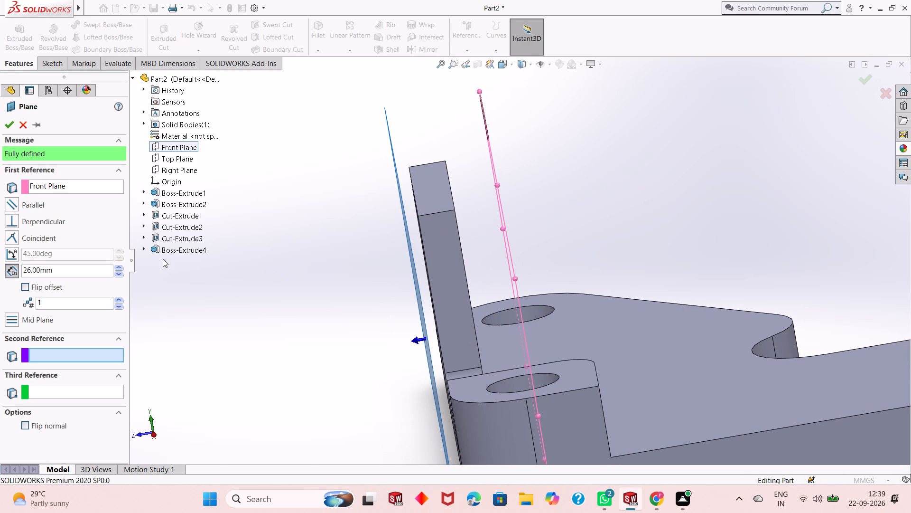
{"action": "double_click", "coordinate": [65, 269]}
{"action": "type", "text": "25"}
{"action": "key", "text": "Return"}
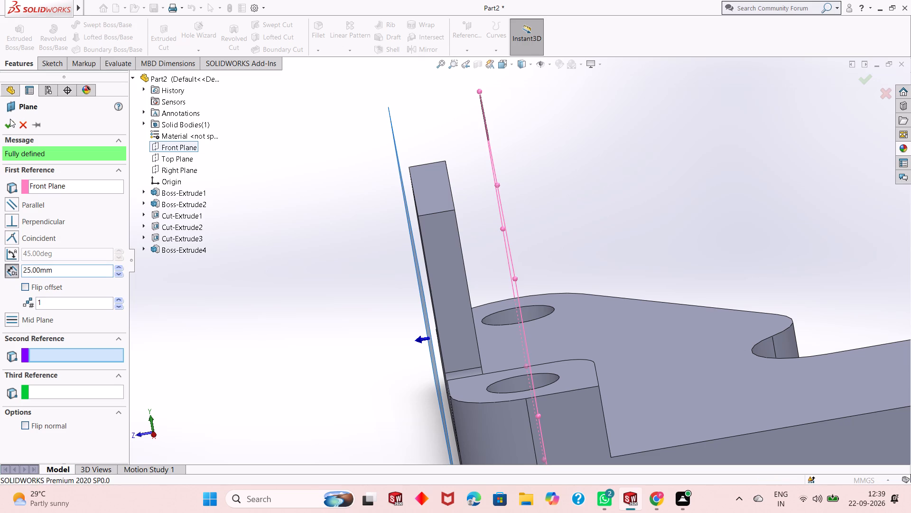
{"action": "left_click", "coordinate": [10, 119]}
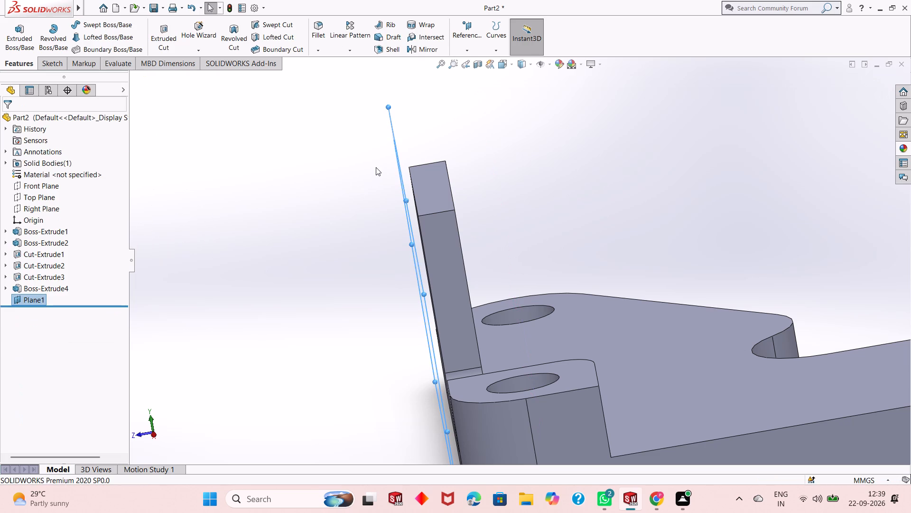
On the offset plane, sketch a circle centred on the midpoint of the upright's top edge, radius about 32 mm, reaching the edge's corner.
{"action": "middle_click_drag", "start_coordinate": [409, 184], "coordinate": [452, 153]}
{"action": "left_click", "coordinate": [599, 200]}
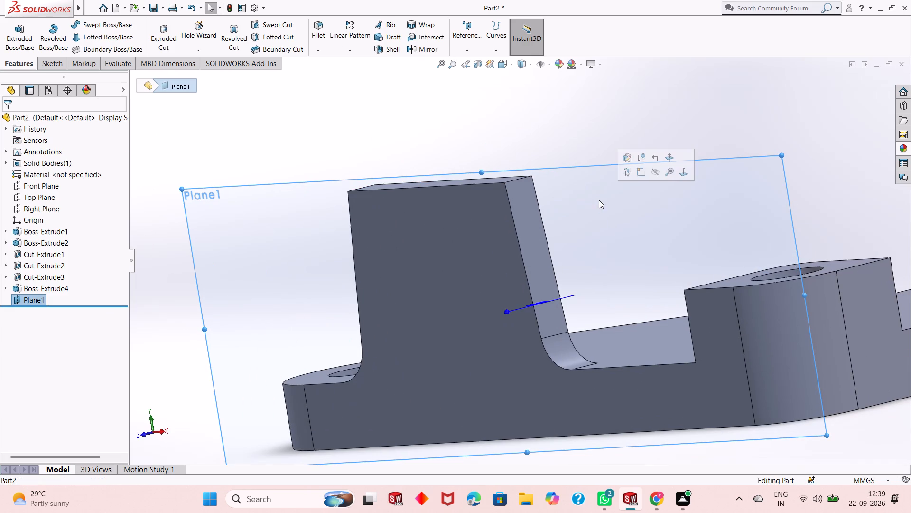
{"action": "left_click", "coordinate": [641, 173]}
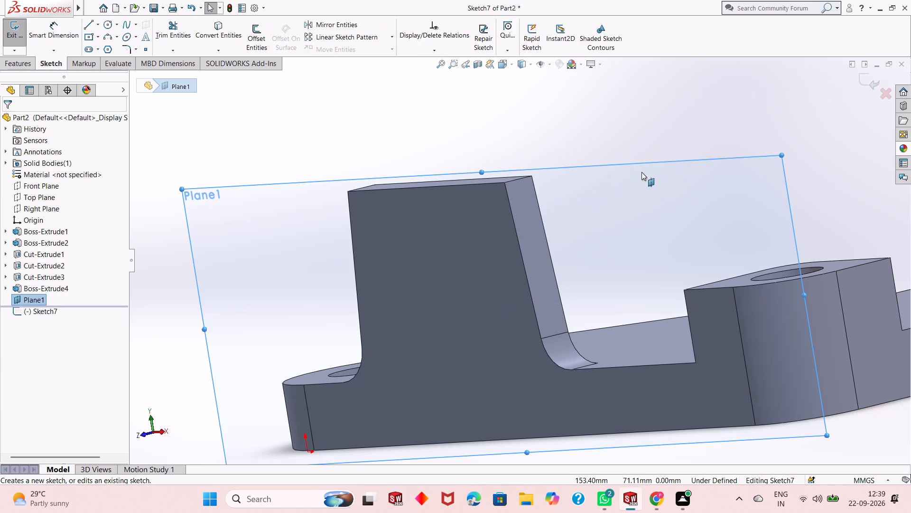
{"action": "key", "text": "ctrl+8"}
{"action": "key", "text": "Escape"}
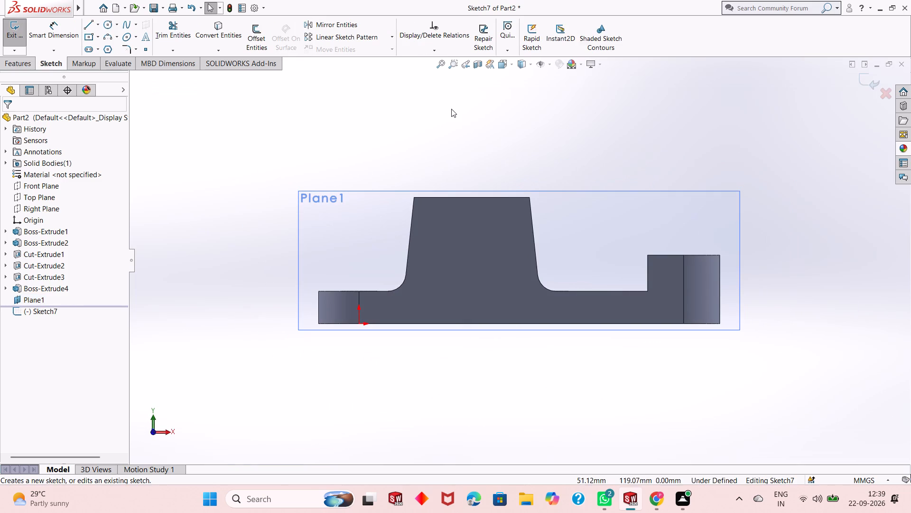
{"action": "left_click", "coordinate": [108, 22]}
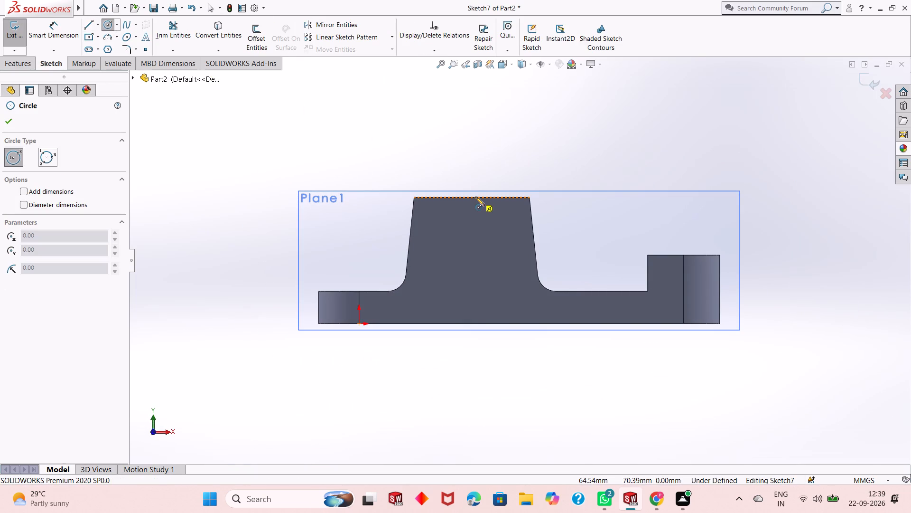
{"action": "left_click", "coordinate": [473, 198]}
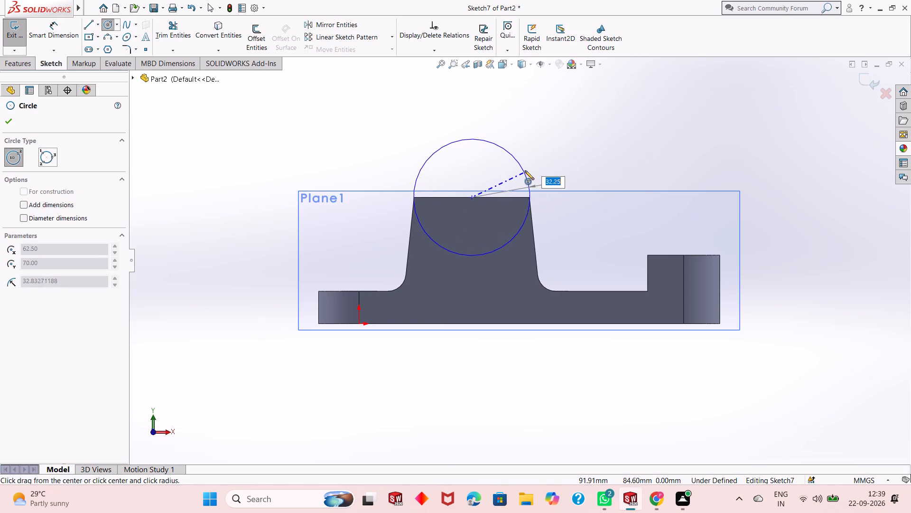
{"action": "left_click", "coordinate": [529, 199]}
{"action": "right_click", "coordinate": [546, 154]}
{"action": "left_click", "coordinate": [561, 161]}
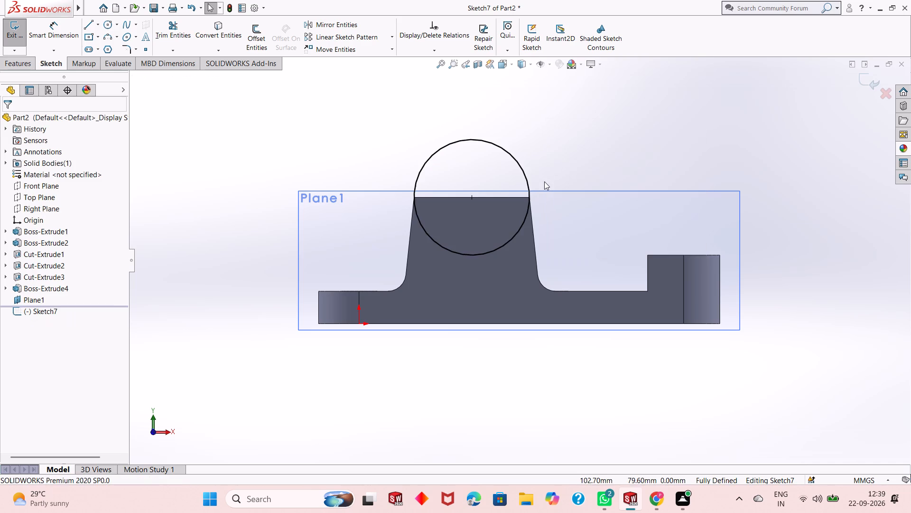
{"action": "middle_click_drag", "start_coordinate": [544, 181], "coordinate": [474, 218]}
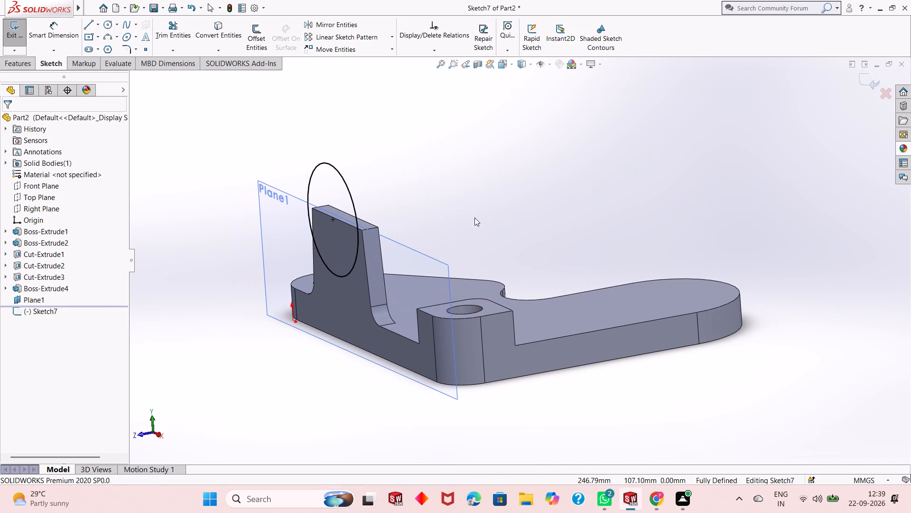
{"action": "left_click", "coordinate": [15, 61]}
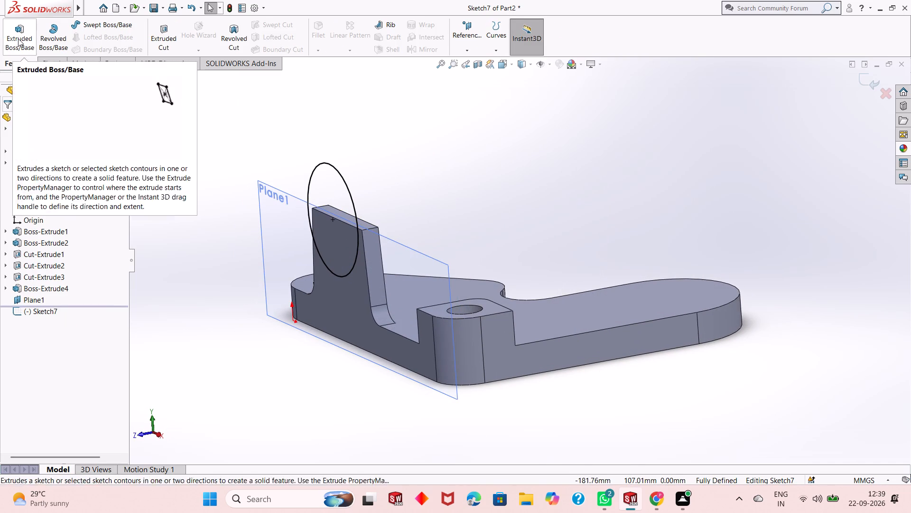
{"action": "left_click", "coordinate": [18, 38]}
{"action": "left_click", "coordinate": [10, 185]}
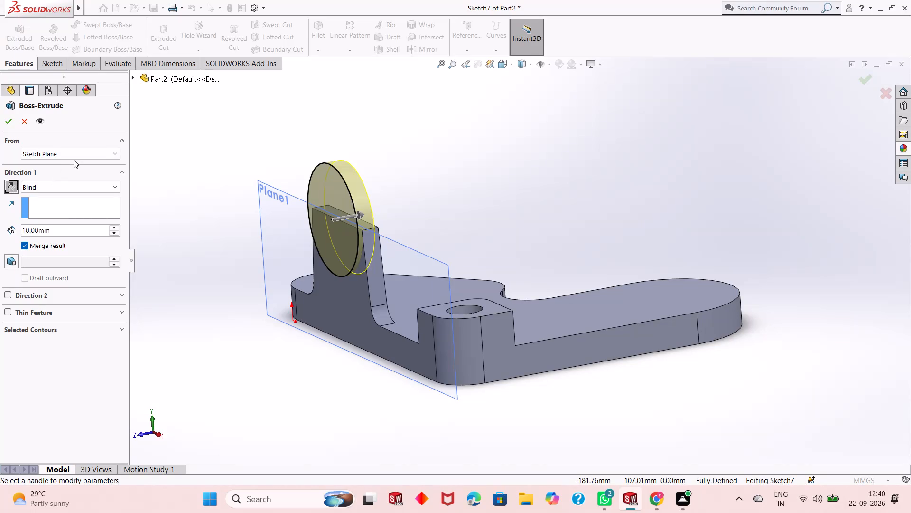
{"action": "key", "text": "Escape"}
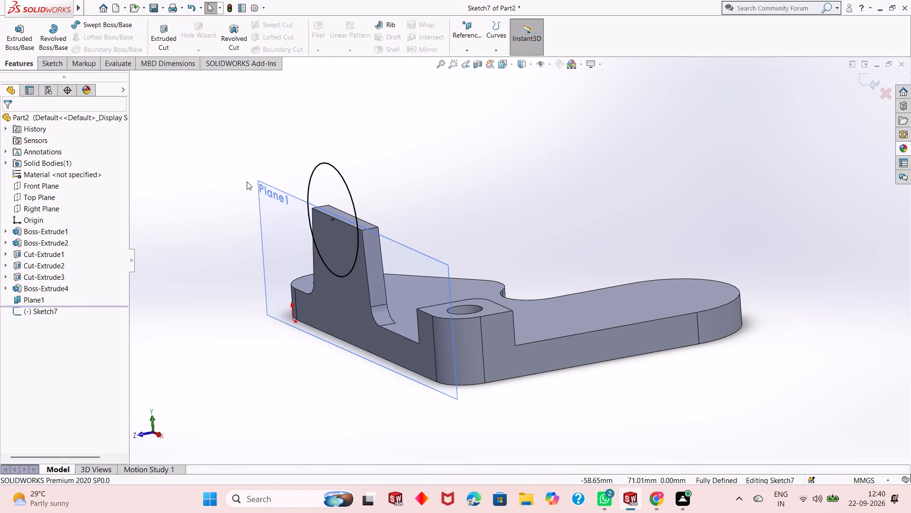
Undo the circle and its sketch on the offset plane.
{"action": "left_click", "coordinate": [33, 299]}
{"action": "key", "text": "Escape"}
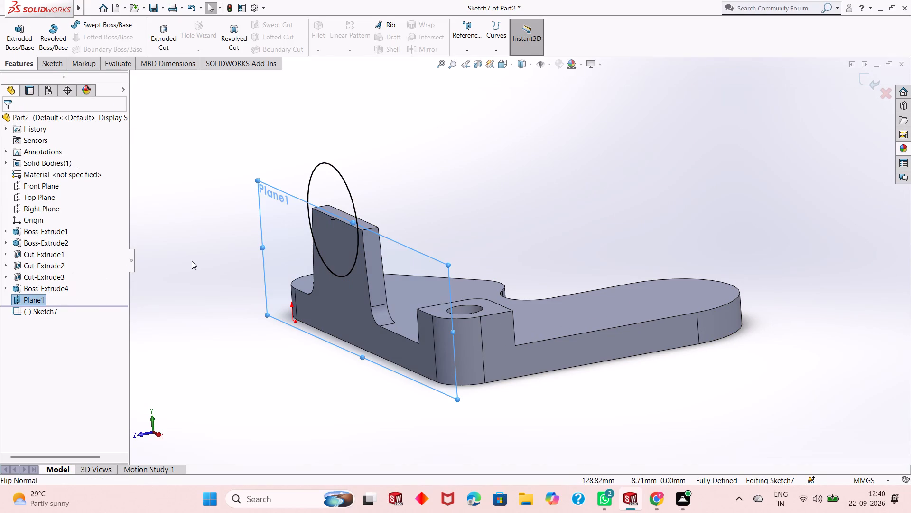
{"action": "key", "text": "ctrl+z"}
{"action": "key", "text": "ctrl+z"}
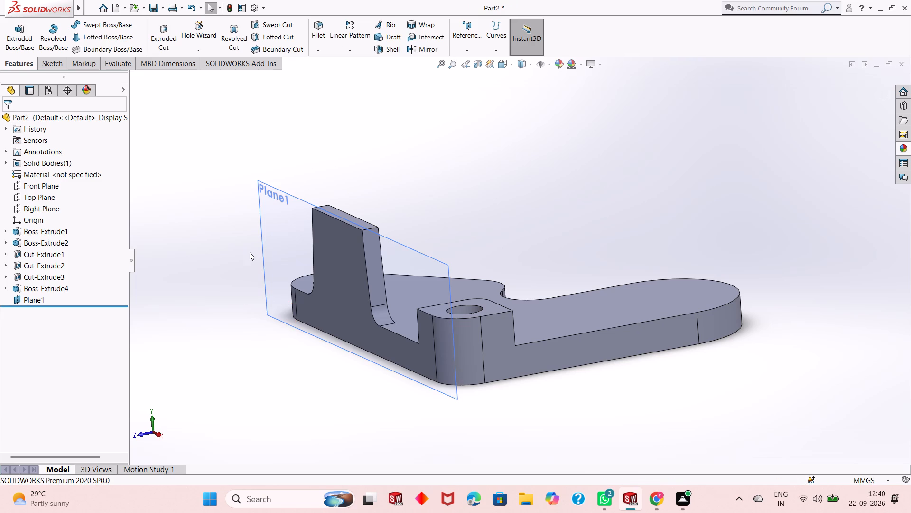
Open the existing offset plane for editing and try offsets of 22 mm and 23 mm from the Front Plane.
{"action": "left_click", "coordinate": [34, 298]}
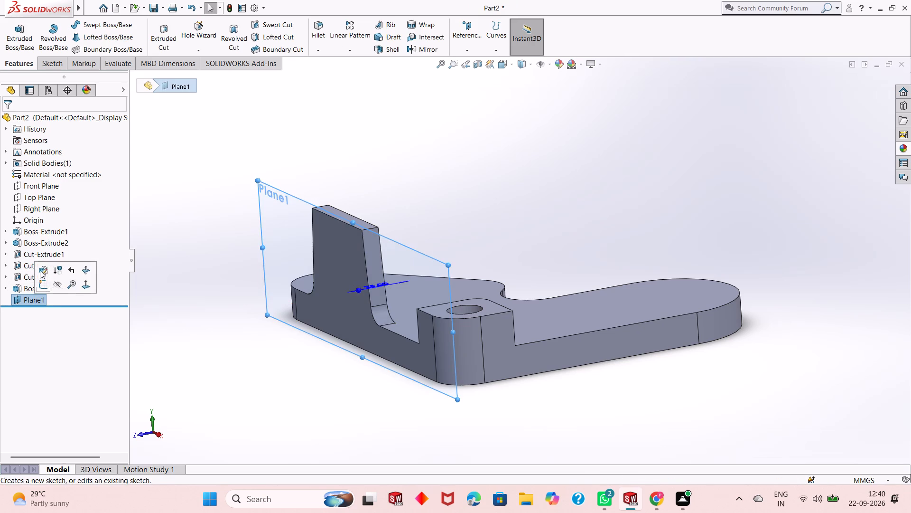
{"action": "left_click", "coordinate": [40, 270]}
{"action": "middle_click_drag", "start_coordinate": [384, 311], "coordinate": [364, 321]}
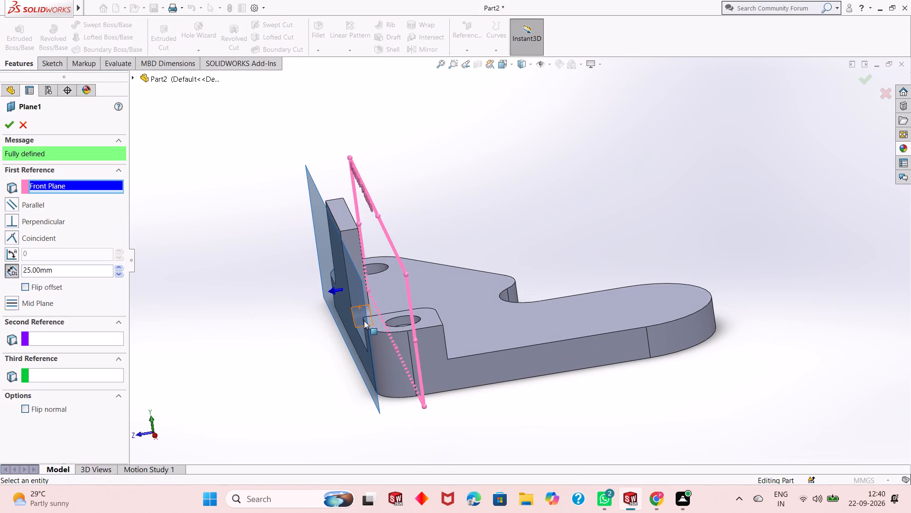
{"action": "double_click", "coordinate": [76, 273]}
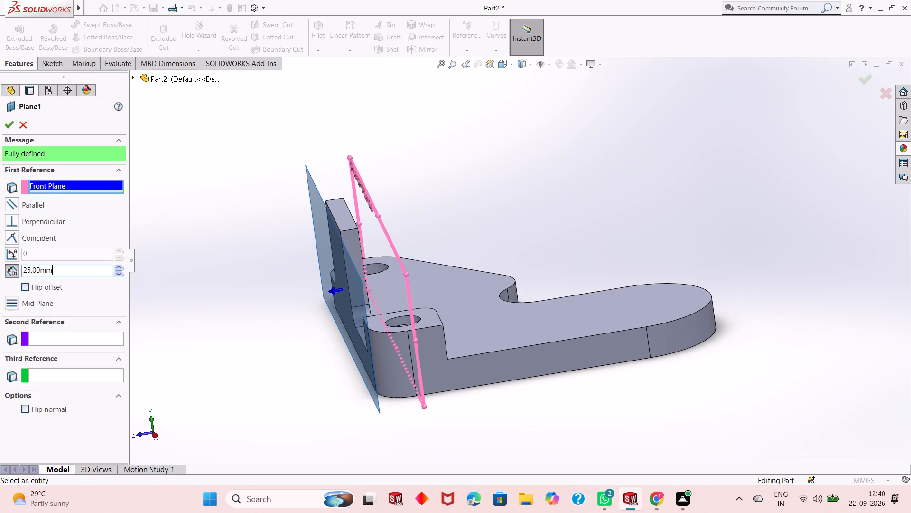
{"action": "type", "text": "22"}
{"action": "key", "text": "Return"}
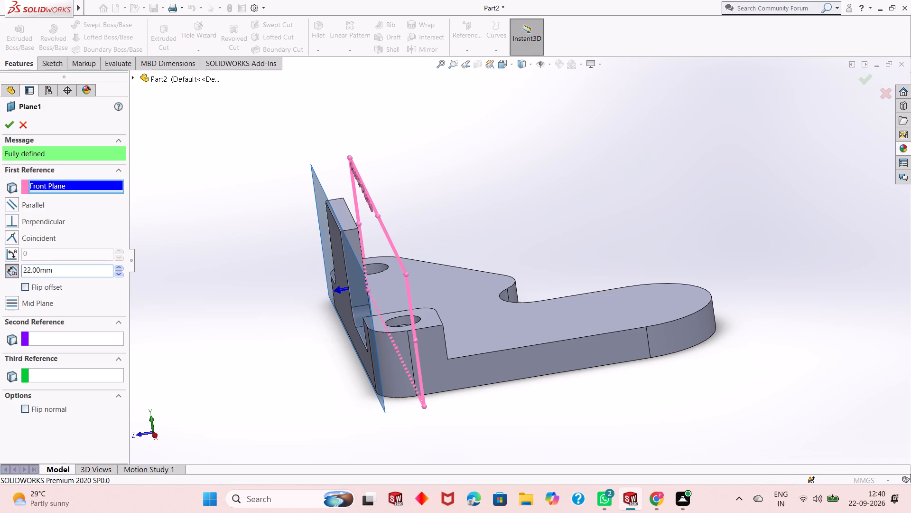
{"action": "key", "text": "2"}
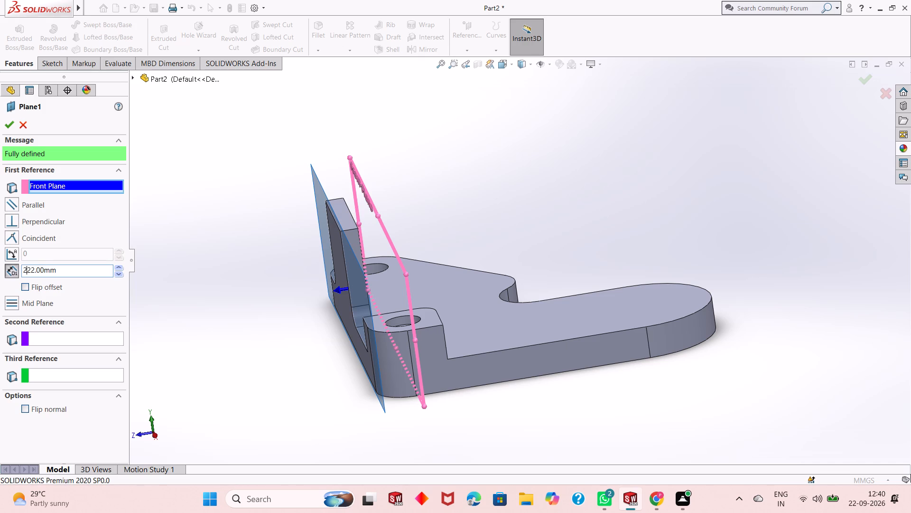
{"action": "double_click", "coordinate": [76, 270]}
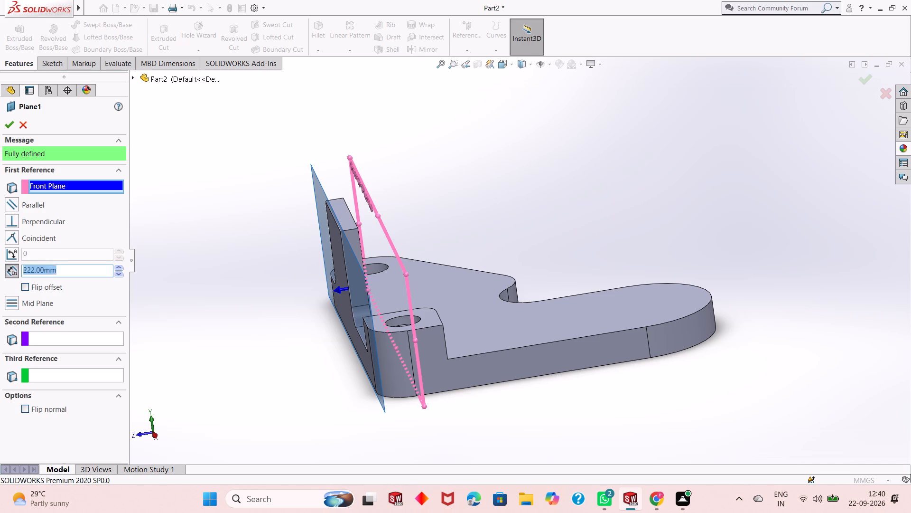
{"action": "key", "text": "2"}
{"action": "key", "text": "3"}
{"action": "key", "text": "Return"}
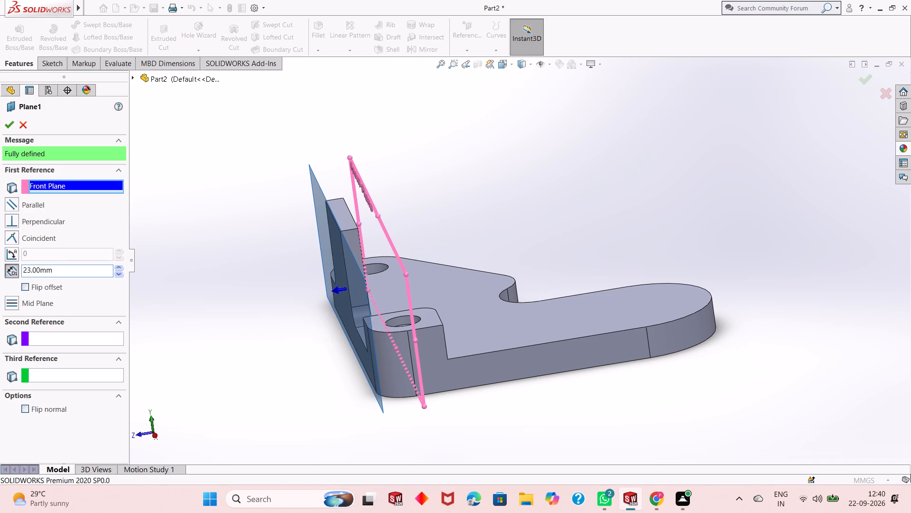
Set the plane's offset from the Front Plane to 28 mm and apply the edit.
{"action": "triple_click", "coordinate": [76, 270]}
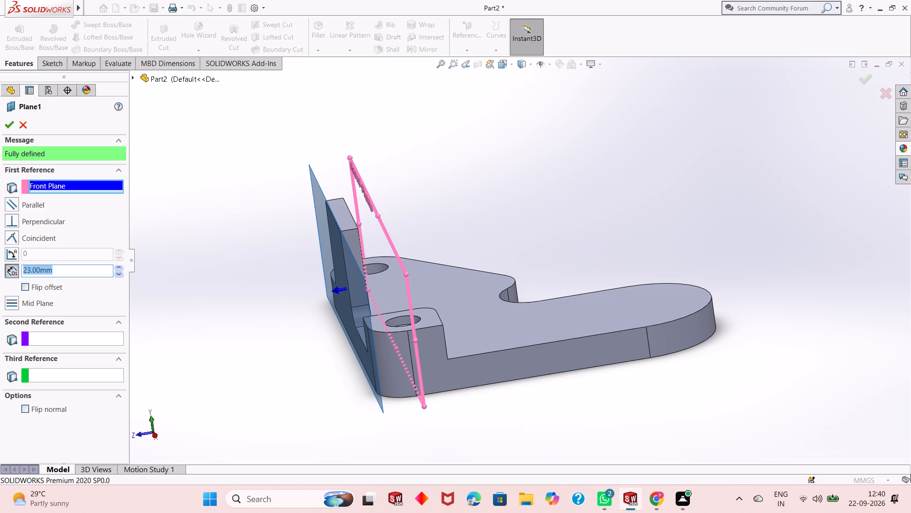
{"action": "type", "text": "28"}
{"action": "key", "text": "Return"}
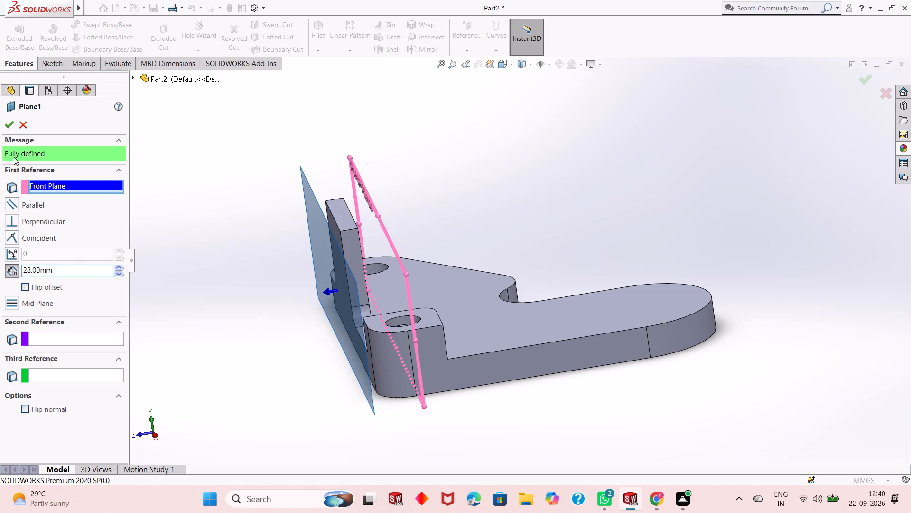
{"action": "left_click", "coordinate": [3, 122]}
{"action": "middle_click_drag", "start_coordinate": [377, 283], "coordinate": [392, 234]}
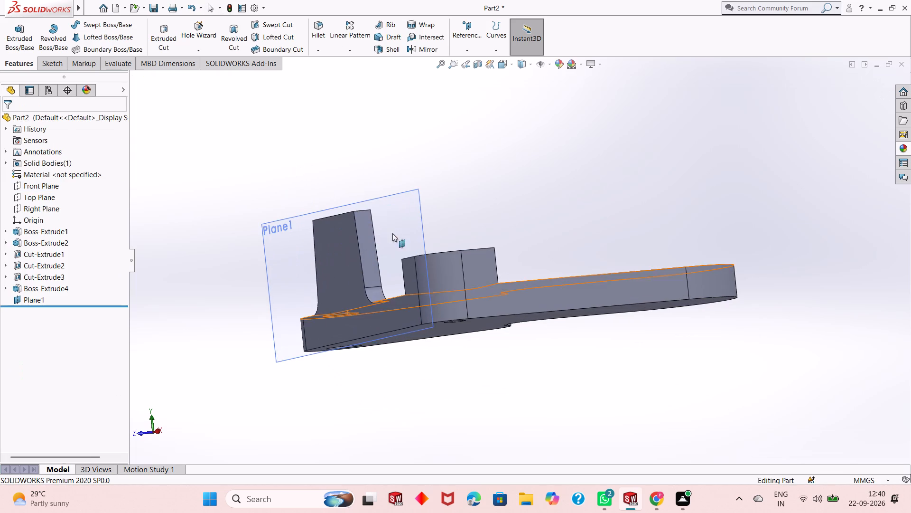
On the offset plane, sketch a circle centred on the midpoint of the upright's top edge, radius about 32 mm, reaching the edge's corner.
{"action": "left_click", "coordinate": [299, 236]}
{"action": "left_click", "coordinate": [342, 211]}
{"action": "key", "text": "ctrl+8"}
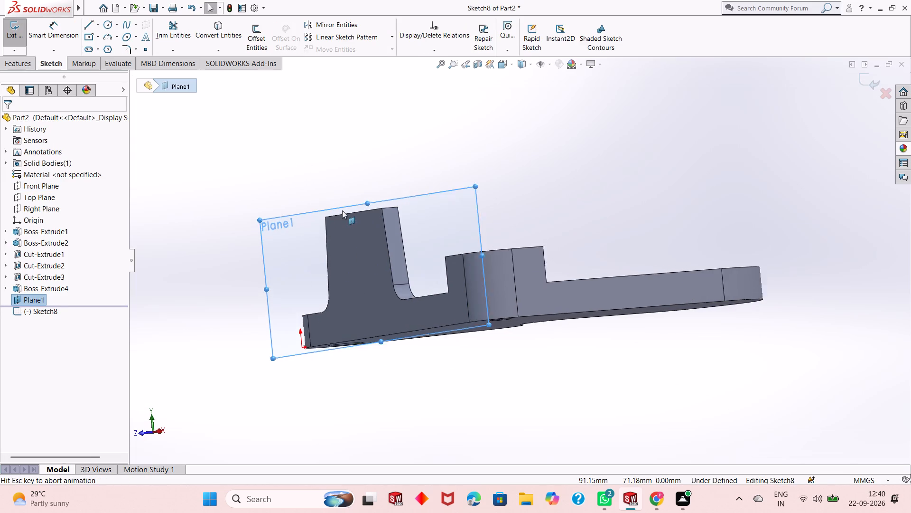
{"action": "key", "text": "Escape"}
{"action": "left_click", "coordinate": [105, 26]}
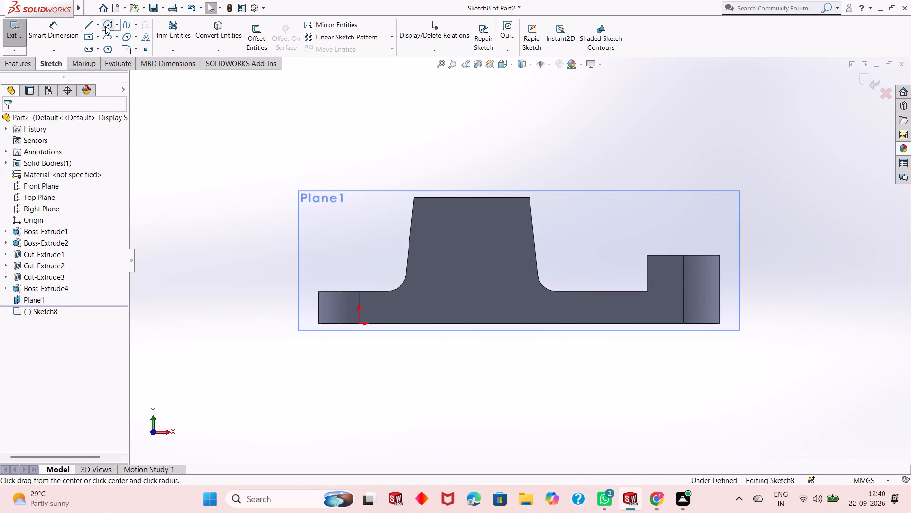
{"action": "left_click", "coordinate": [471, 198]}
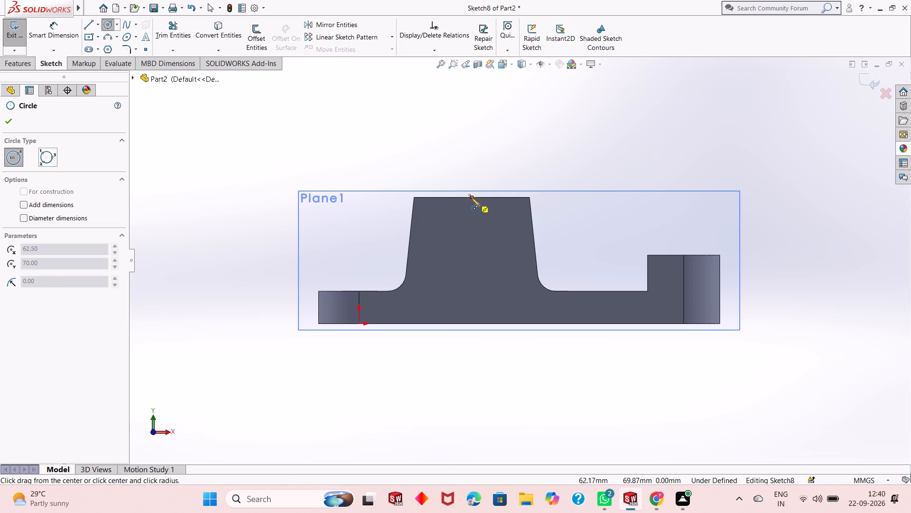
{"action": "left_click", "coordinate": [529, 198]}
{"action": "right_click", "coordinate": [298, 141]}
{"action": "left_click", "coordinate": [320, 148]}
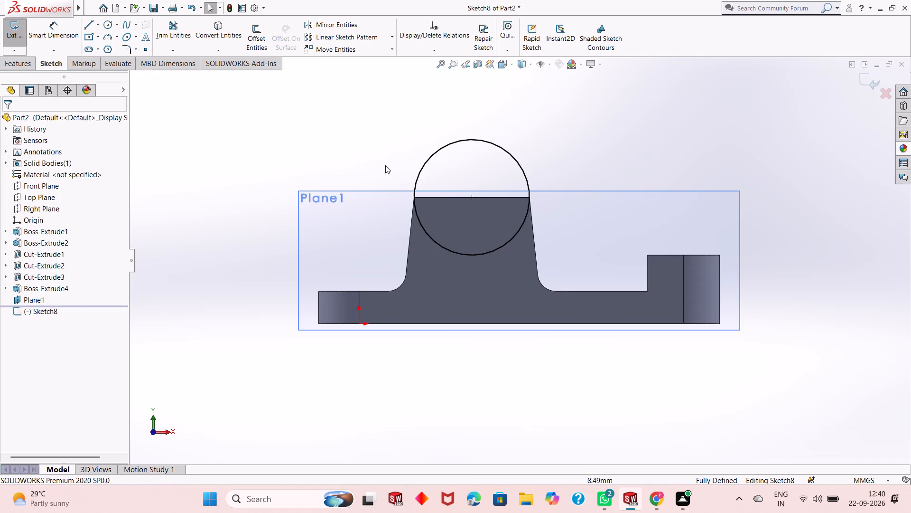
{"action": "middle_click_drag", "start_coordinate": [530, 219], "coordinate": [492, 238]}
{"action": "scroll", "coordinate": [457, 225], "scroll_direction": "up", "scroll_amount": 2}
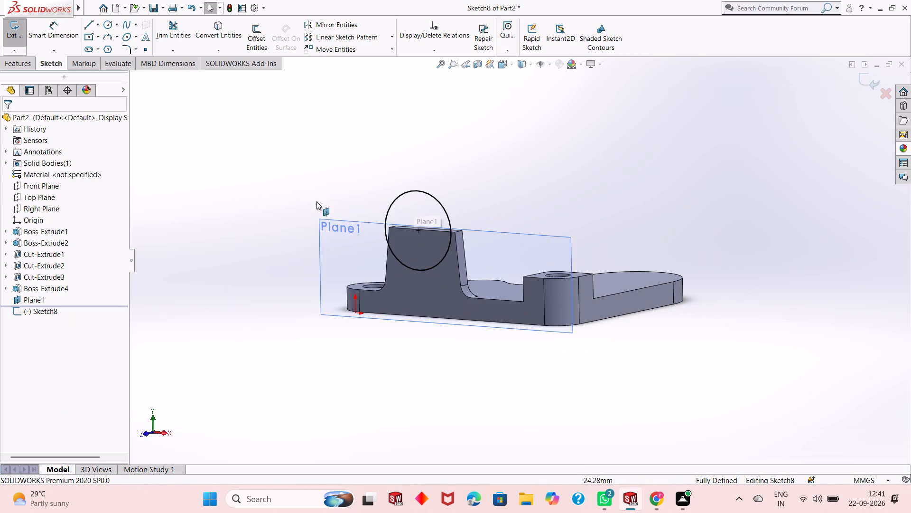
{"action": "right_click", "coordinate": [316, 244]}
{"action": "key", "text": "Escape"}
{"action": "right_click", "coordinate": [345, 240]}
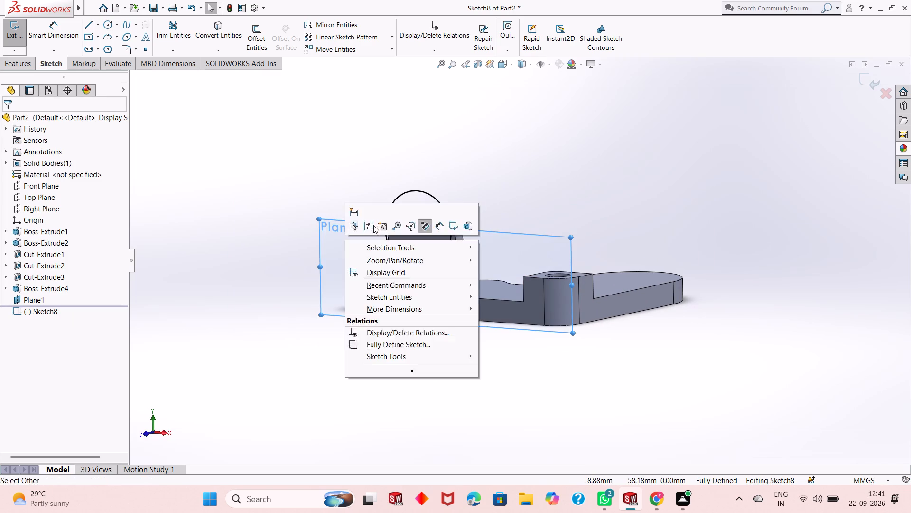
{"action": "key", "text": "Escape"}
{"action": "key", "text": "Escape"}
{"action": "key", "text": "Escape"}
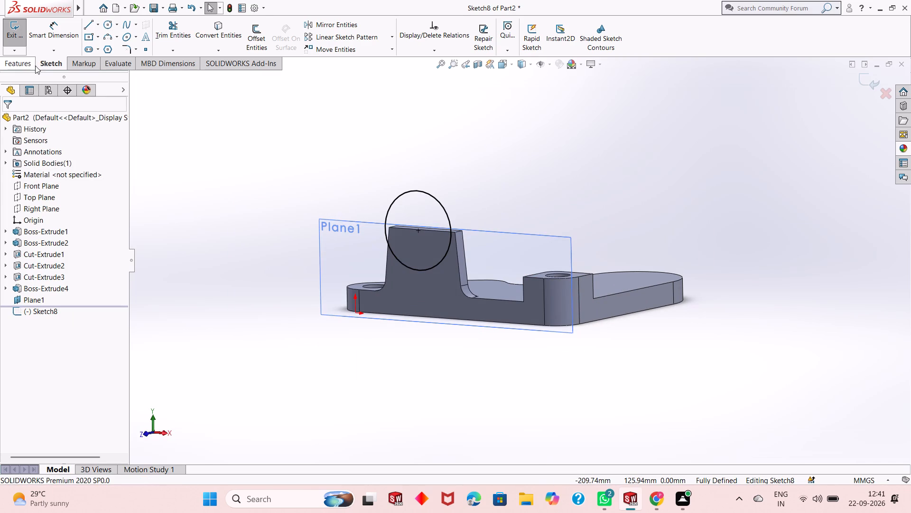
Extrude the circle as a 43 mm blind boss in the reversed direction, through the upright and over the plate, merged with the body.
{"action": "left_click", "coordinate": [21, 58]}
{"action": "left_click", "coordinate": [18, 40]}
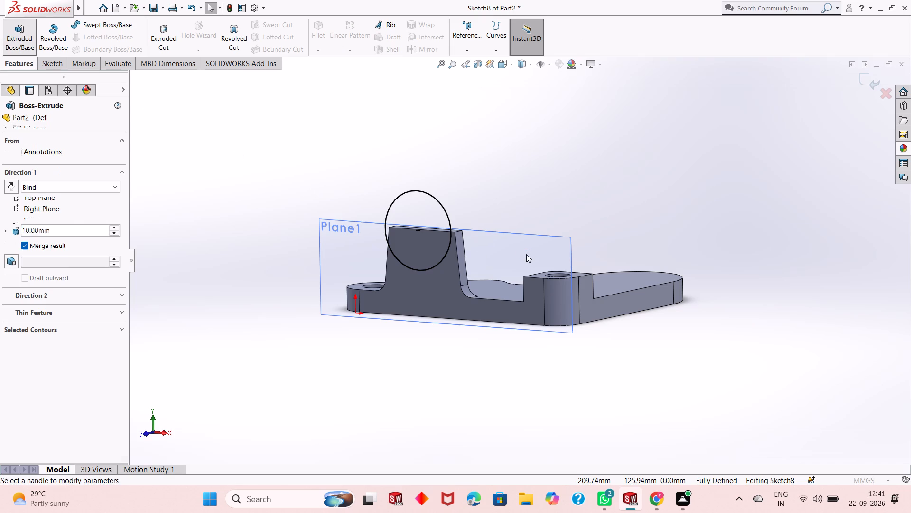
{"action": "middle_click_drag", "start_coordinate": [526, 254], "coordinate": [500, 272]}
{"action": "left_click", "coordinate": [369, 240]}
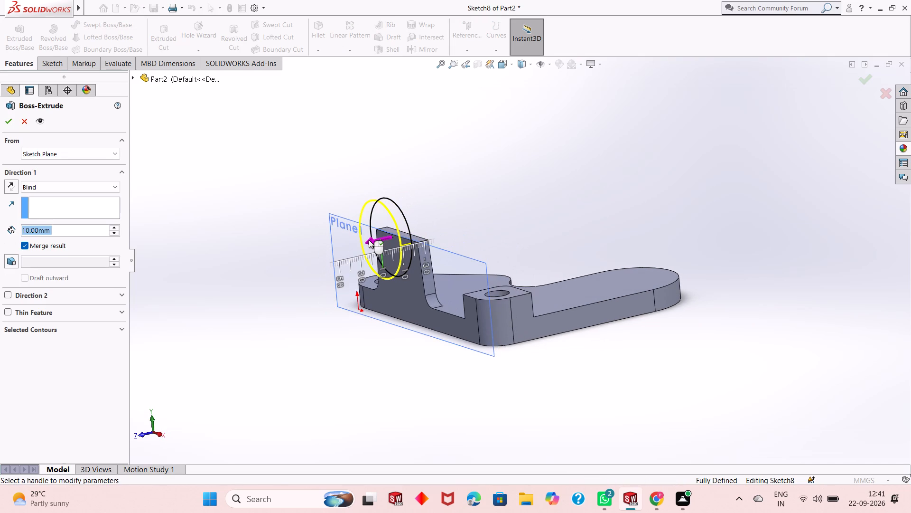
{"action": "key", "text": "Escape"}
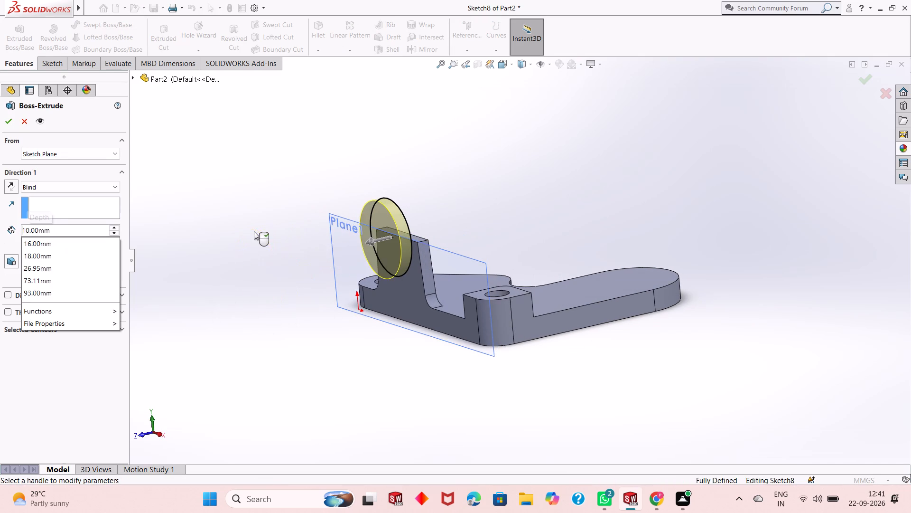
{"action": "left_click", "coordinate": [15, 188]}
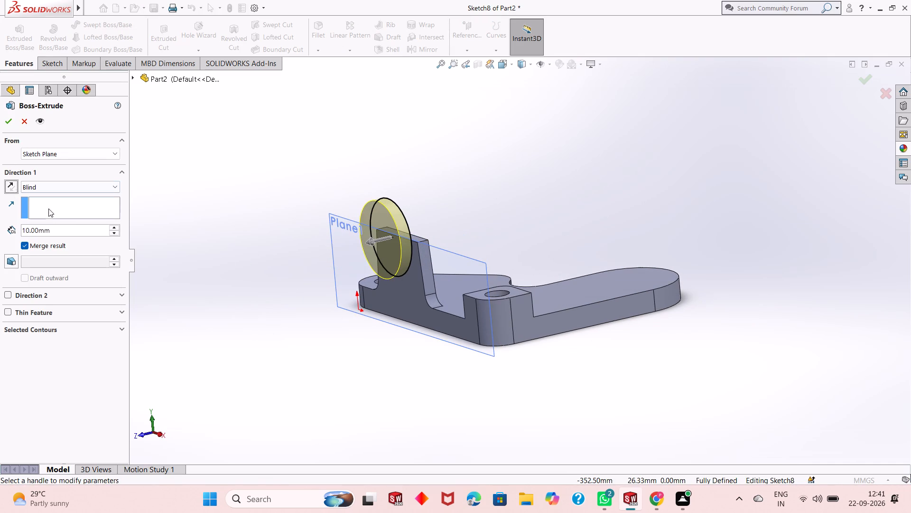
{"action": "left_click", "coordinate": [14, 188]}
{"action": "double_click", "coordinate": [77, 232]}
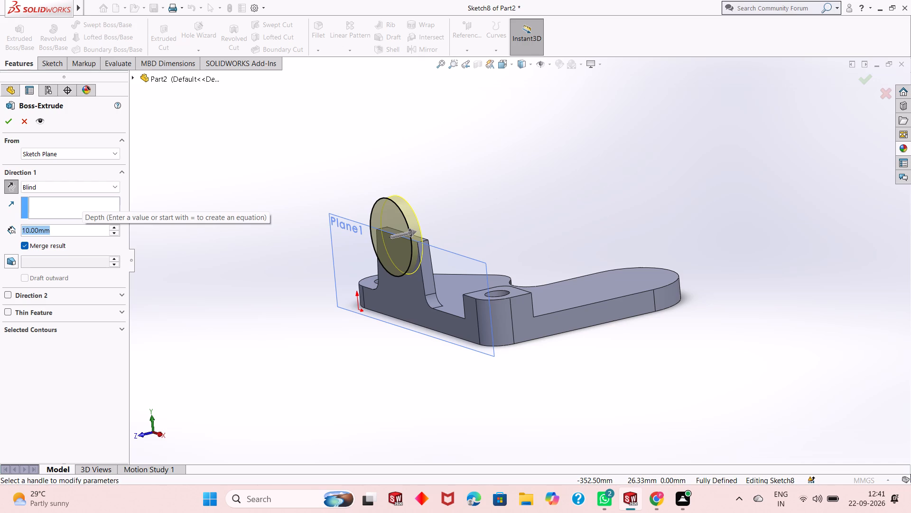
{"action": "type", "text": "43"}
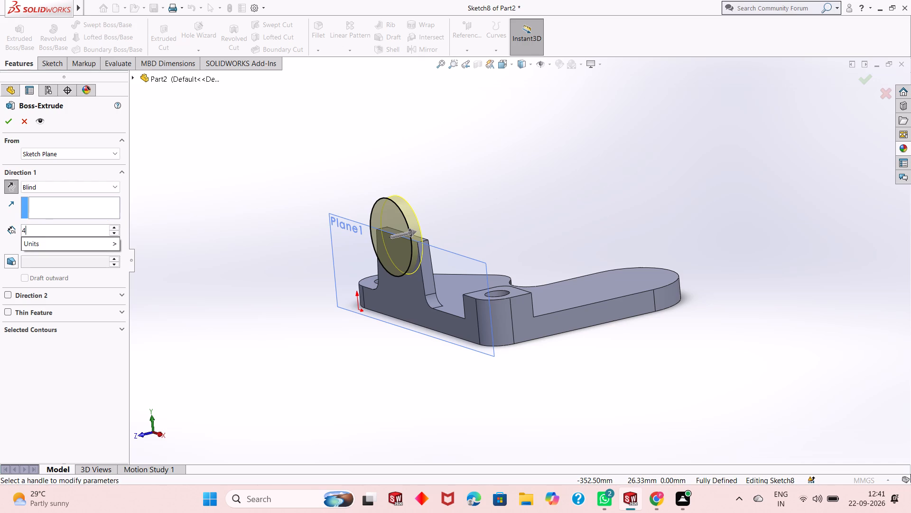
{"action": "key", "text": "Return"}
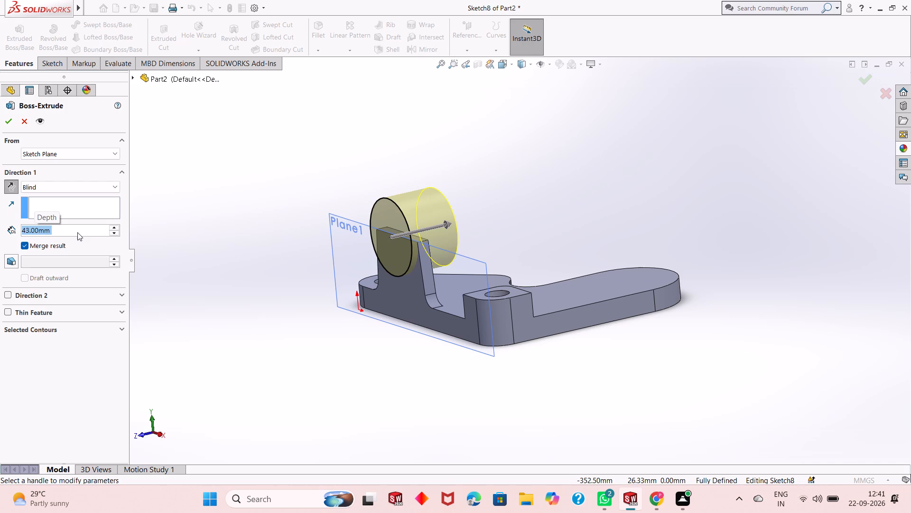
{"action": "left_click", "coordinate": [8, 122]}
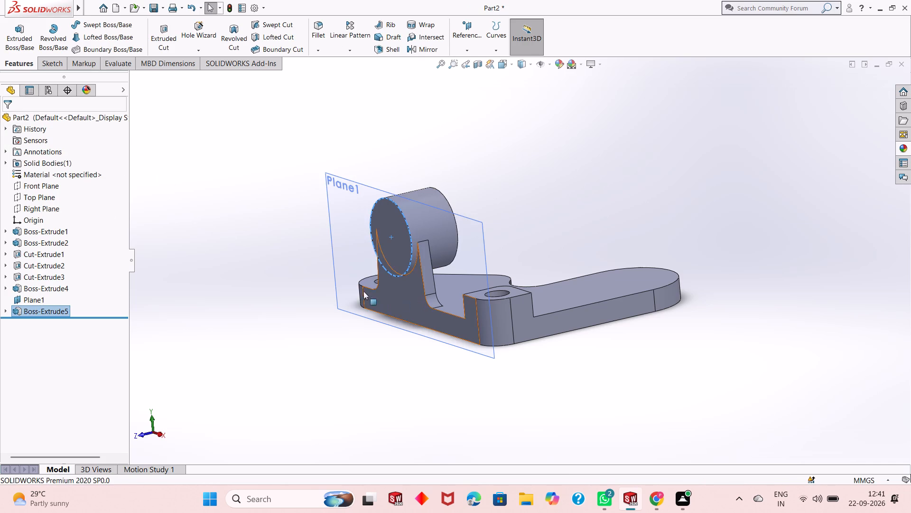
Hide the offset plane used for the round boss.
{"action": "scroll", "coordinate": [409, 280], "scroll_direction": "up", "scroll_amount": 2}
{"action": "scroll", "coordinate": [477, 252], "scroll_direction": "down", "scroll_amount": 2}
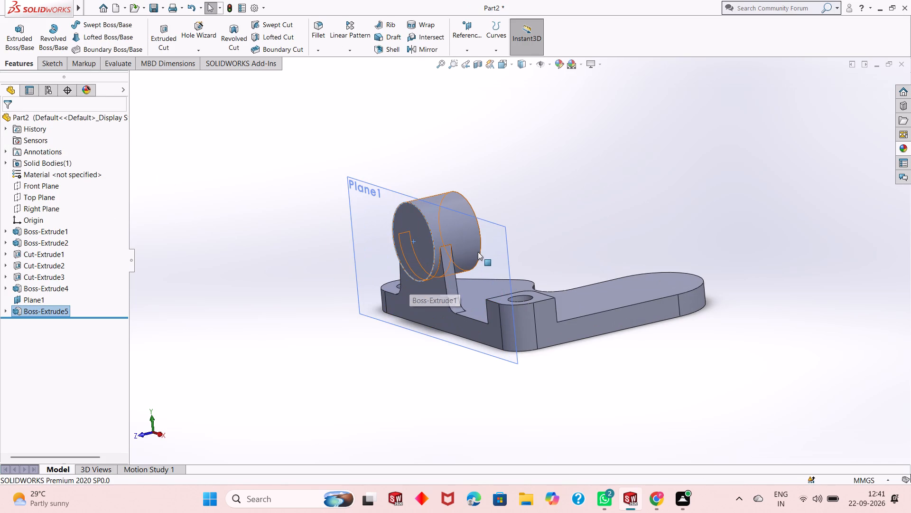
{"action": "scroll", "coordinate": [478, 252], "scroll_direction": "down", "scroll_amount": 1}
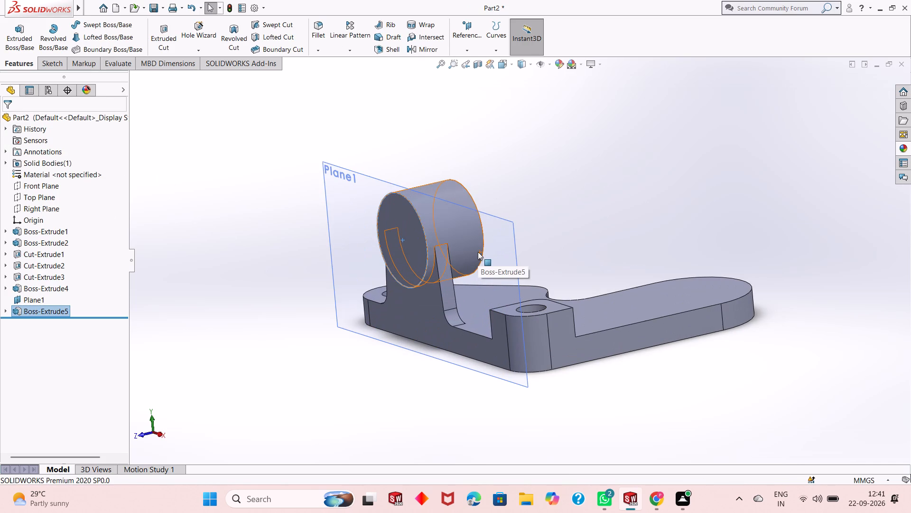
{"action": "scroll", "coordinate": [478, 252], "scroll_direction": "up", "scroll_amount": 2}
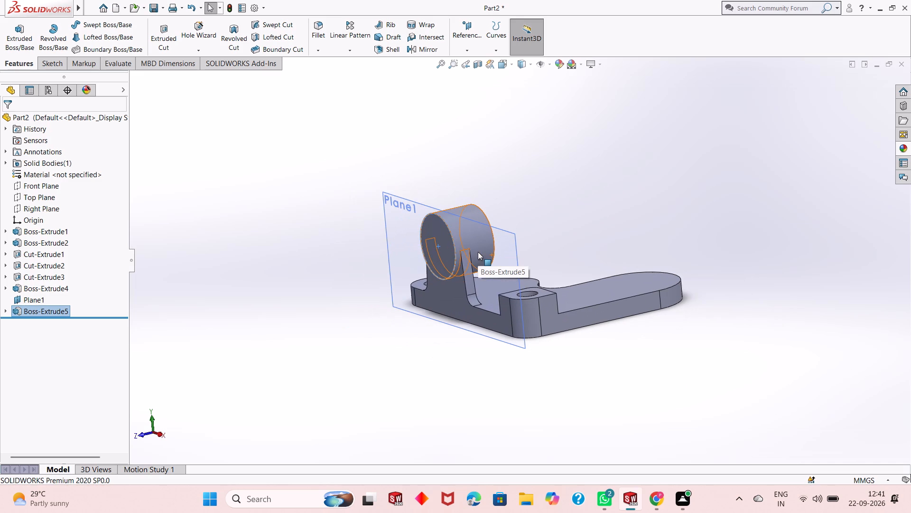
{"action": "scroll", "coordinate": [478, 252], "scroll_direction": "down", "scroll_amount": 1}
{"action": "scroll", "coordinate": [478, 252], "scroll_direction": "up", "scroll_amount": 1}
{"action": "right_click", "coordinate": [409, 231]}
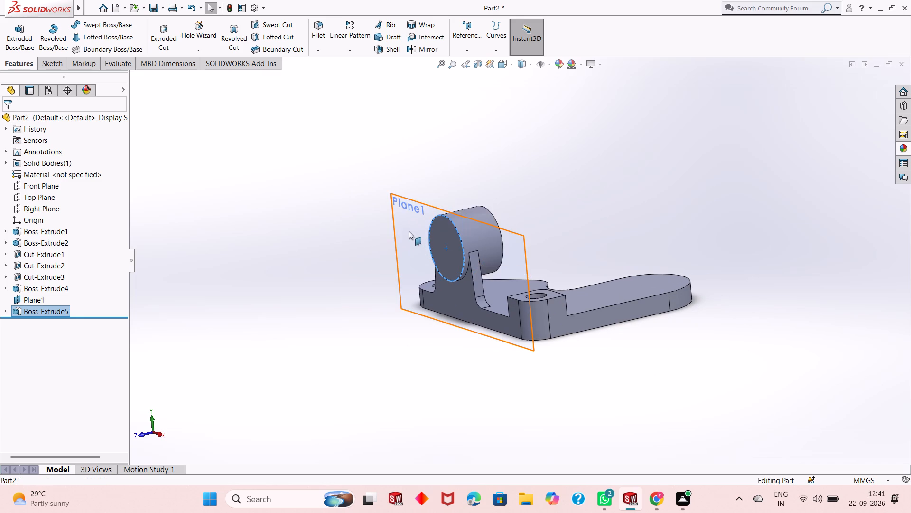
{"action": "left_click", "coordinate": [446, 221]}
Examine the round boss, the upright and the base plate from several sides.
{"action": "scroll", "coordinate": [475, 251], "scroll_direction": "down", "scroll_amount": 2}
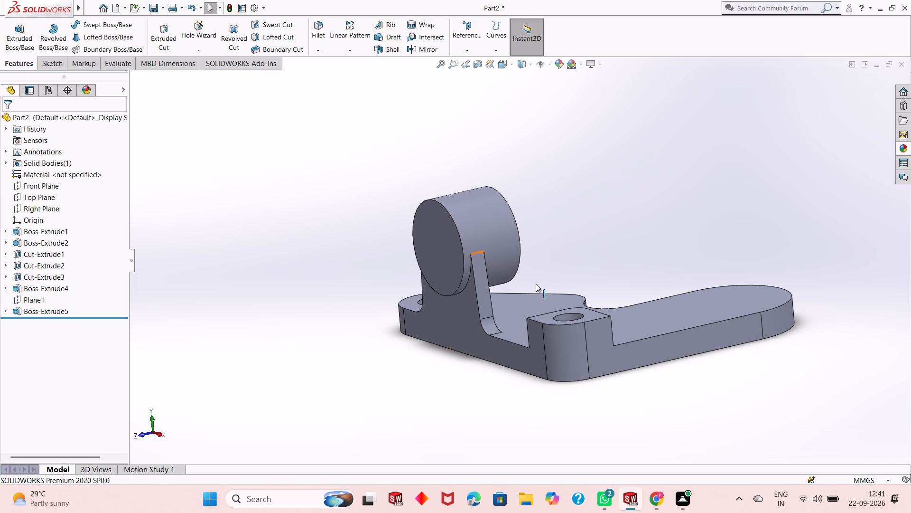
{"action": "middle_click_drag", "start_coordinate": [546, 275], "coordinate": [472, 291]}
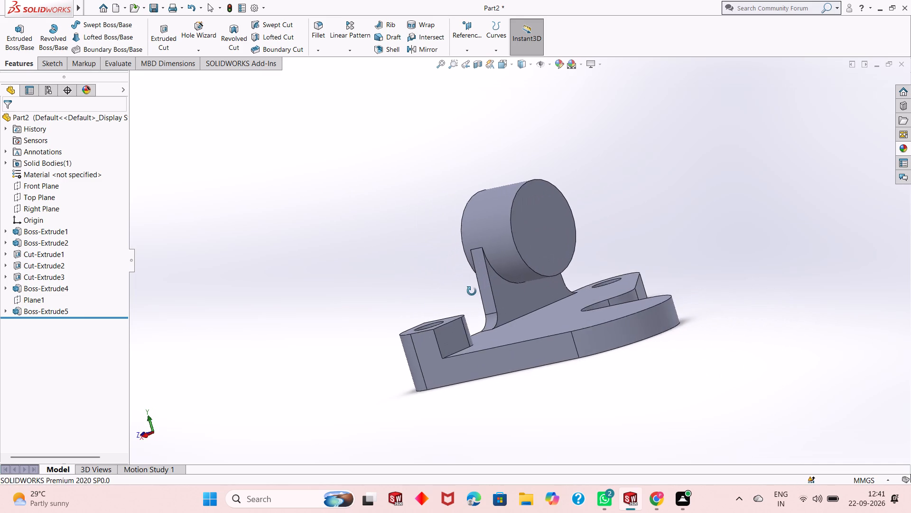
{"action": "middle_click_drag", "start_coordinate": [472, 291], "coordinate": [521, 289]}
{"action": "scroll", "coordinate": [521, 289], "scroll_direction": "down", "scroll_amount": 2}
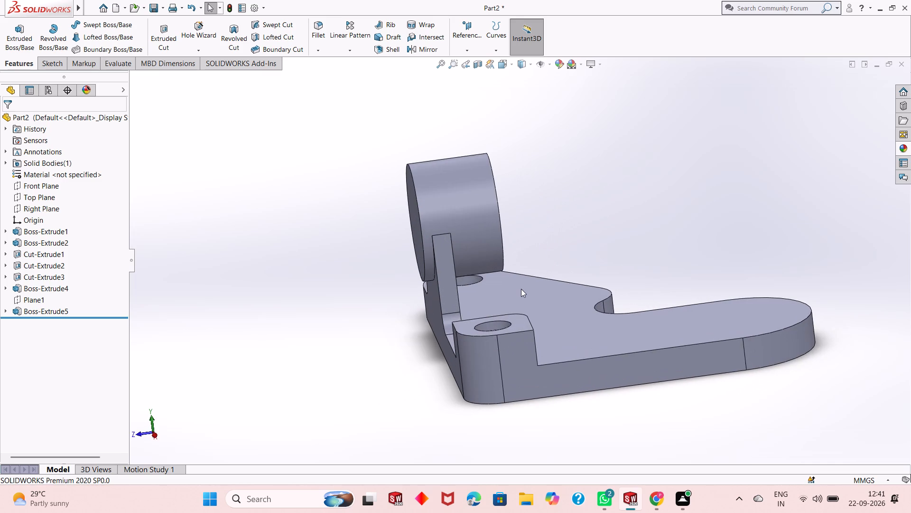
{"action": "scroll", "coordinate": [516, 329], "scroll_direction": "up", "scroll_amount": 1}
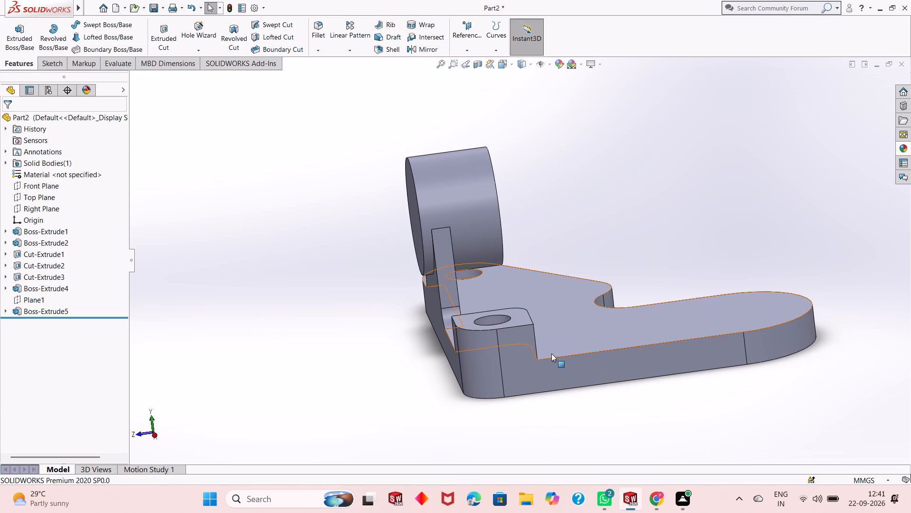
{"action": "scroll", "coordinate": [551, 353], "scroll_direction": "down", "scroll_amount": 1}
{"action": "middle_click_drag", "start_coordinate": [541, 323], "coordinate": [461, 343]}
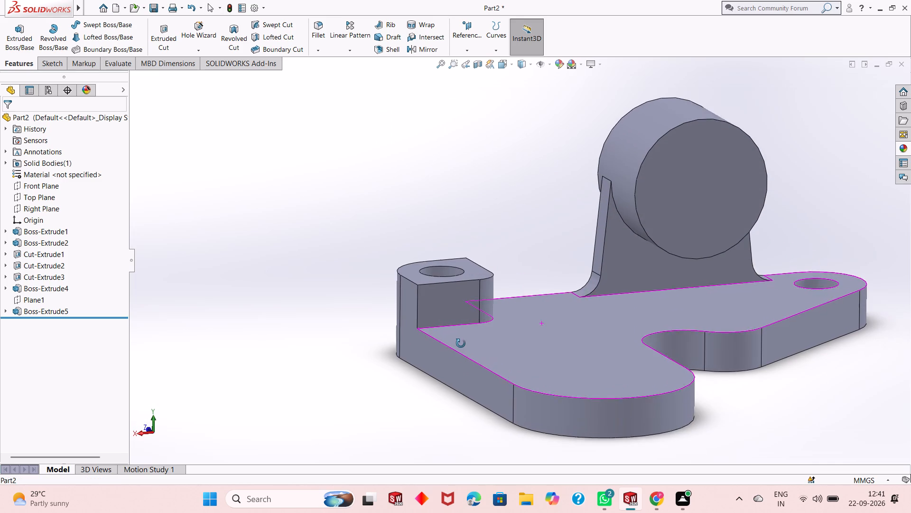
{"action": "middle_click_drag", "start_coordinate": [461, 343], "coordinate": [461, 344]}
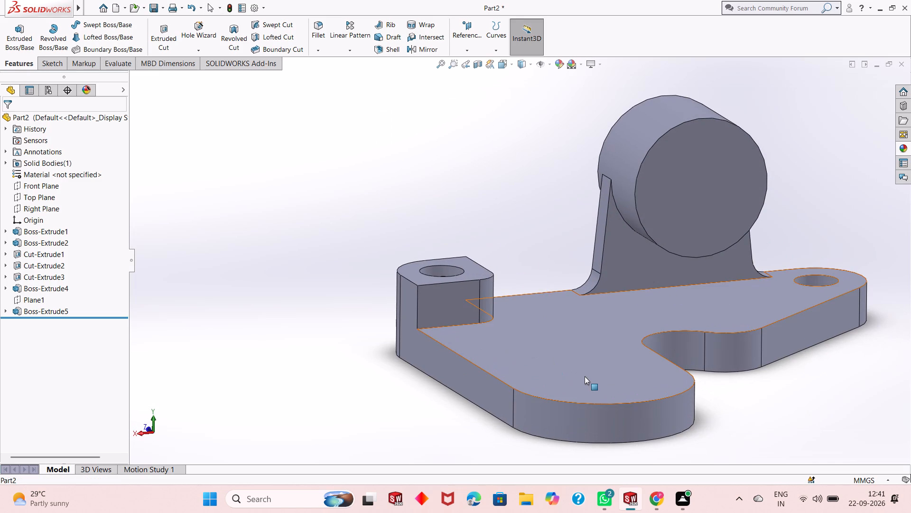
{"action": "scroll", "coordinate": [585, 376], "scroll_direction": "down", "scroll_amount": 1}
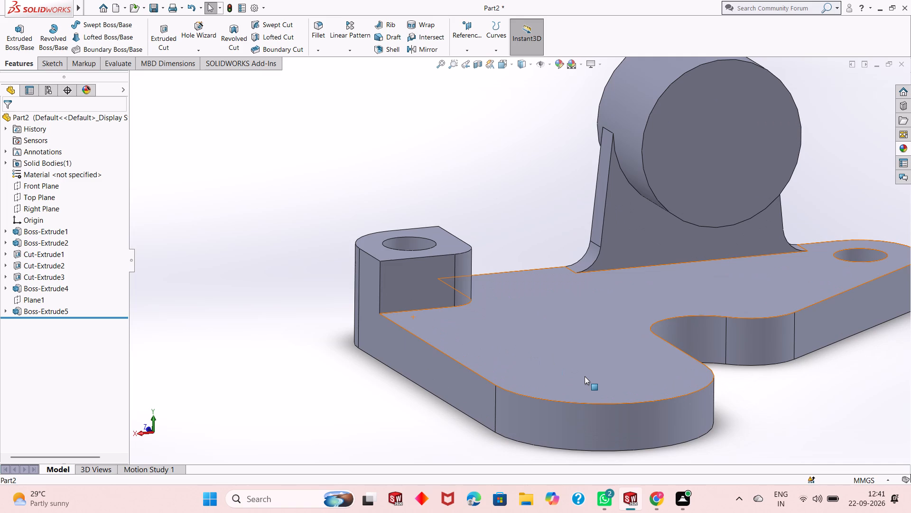
{"action": "scroll", "coordinate": [585, 376], "scroll_direction": "down", "scroll_amount": 1}
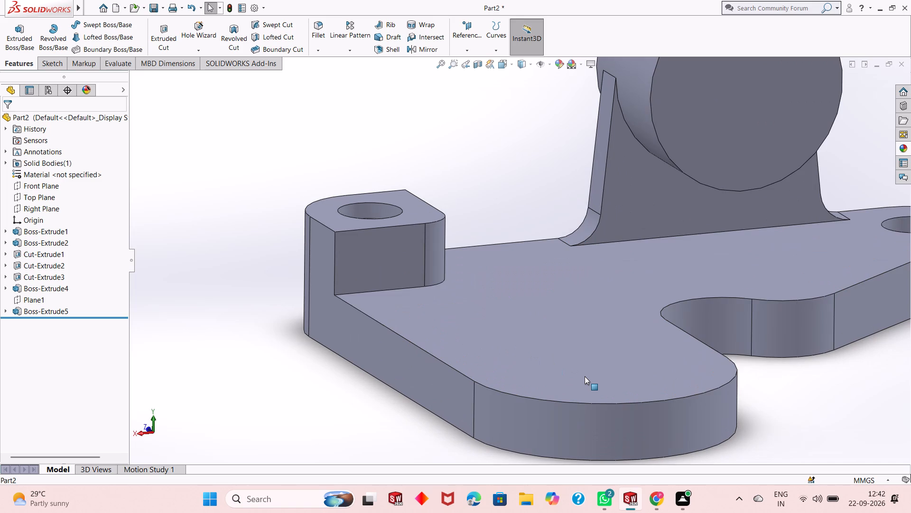
{"action": "scroll", "coordinate": [585, 376], "scroll_direction": "down", "scroll_amount": 1}
{"action": "scroll", "coordinate": [585, 376], "scroll_direction": "up", "scroll_amount": 4}
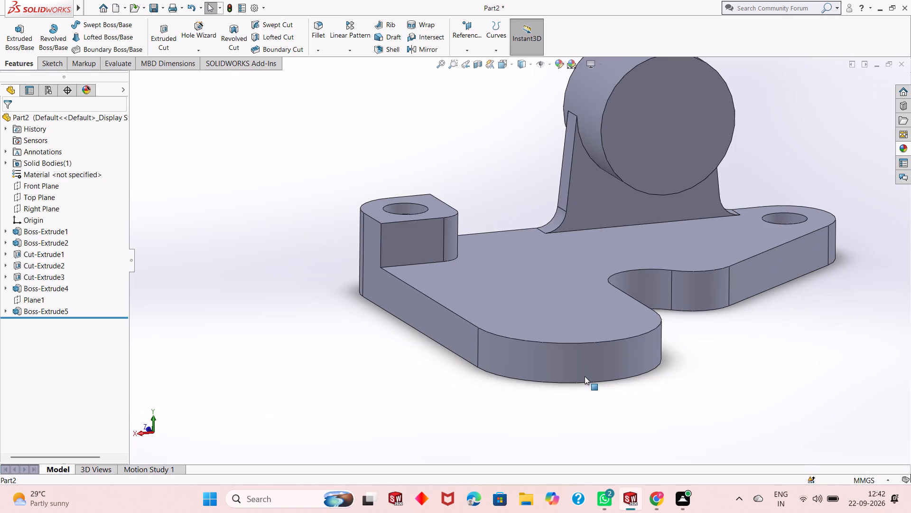
{"action": "scroll", "coordinate": [627, 187], "scroll_direction": "up", "scroll_amount": 1}
{"action": "scroll", "coordinate": [653, 141], "scroll_direction": "down", "scroll_amount": 3}
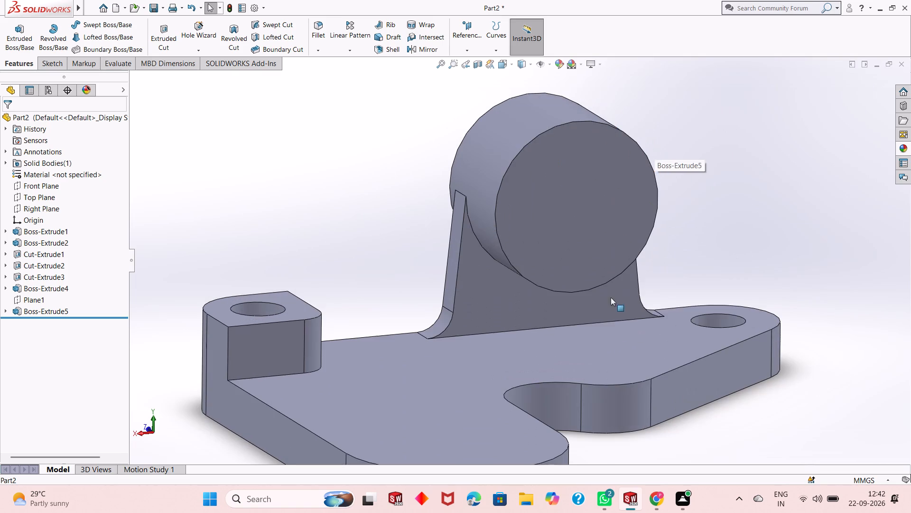
{"action": "scroll", "coordinate": [579, 351], "scroll_direction": "down", "scroll_amount": 2}
{"action": "scroll", "coordinate": [532, 375], "scroll_direction": "up", "scroll_amount": 2}
{"action": "middle_click_drag", "start_coordinate": [528, 358], "coordinate": [560, 315]}
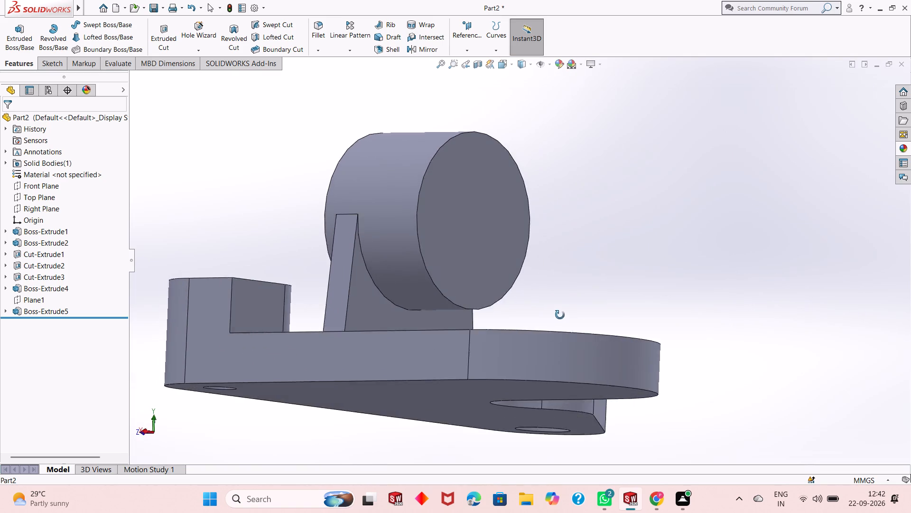
{"action": "middle_click_drag", "start_coordinate": [560, 315], "coordinate": [586, 366]}
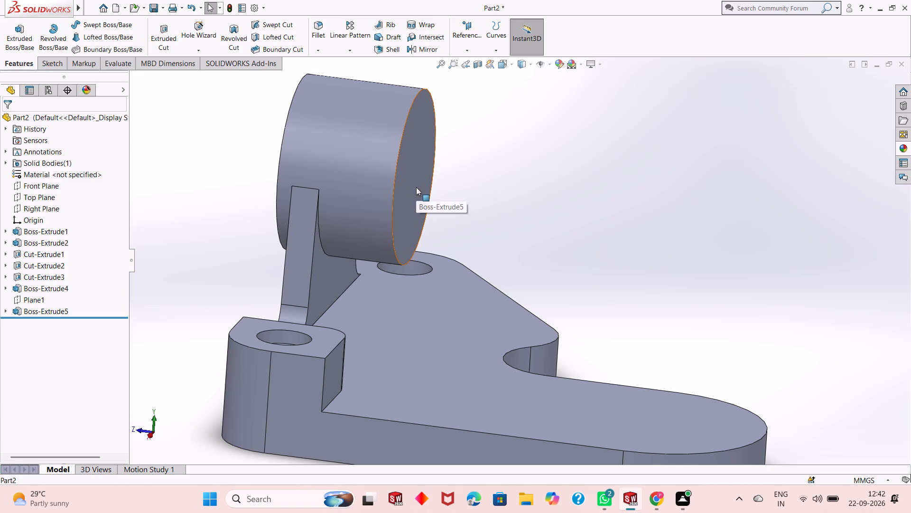
{"action": "middle_click_drag", "start_coordinate": [416, 188], "coordinate": [398, 198]}
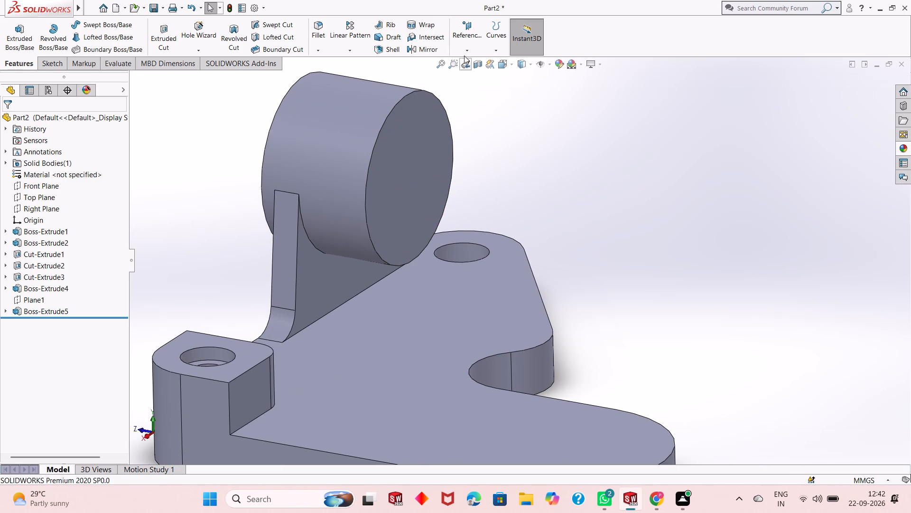
Start a reference plane offset from the Front Plane, with the offset flipped toward the wide side of the base plate.
{"action": "left_click", "coordinate": [469, 47]}
{"action": "left_click", "coordinate": [475, 64]}
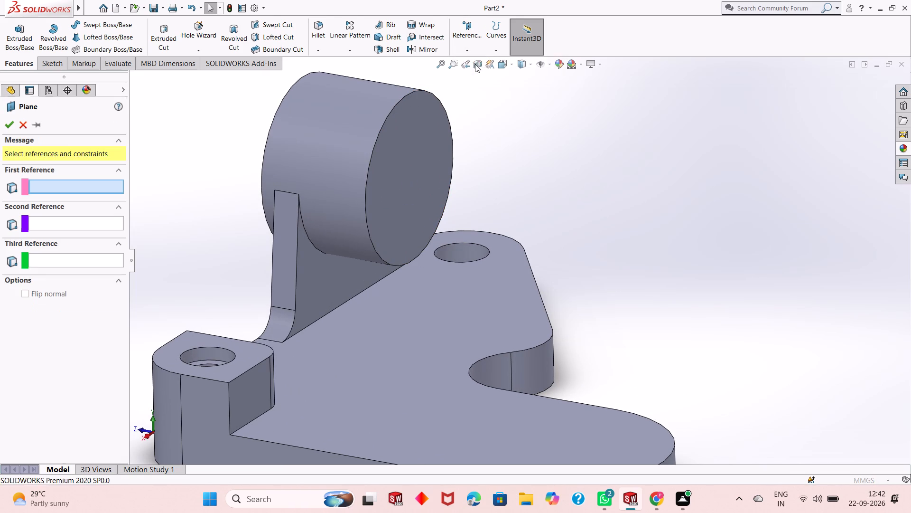
{"action": "left_click", "coordinate": [168, 82]}
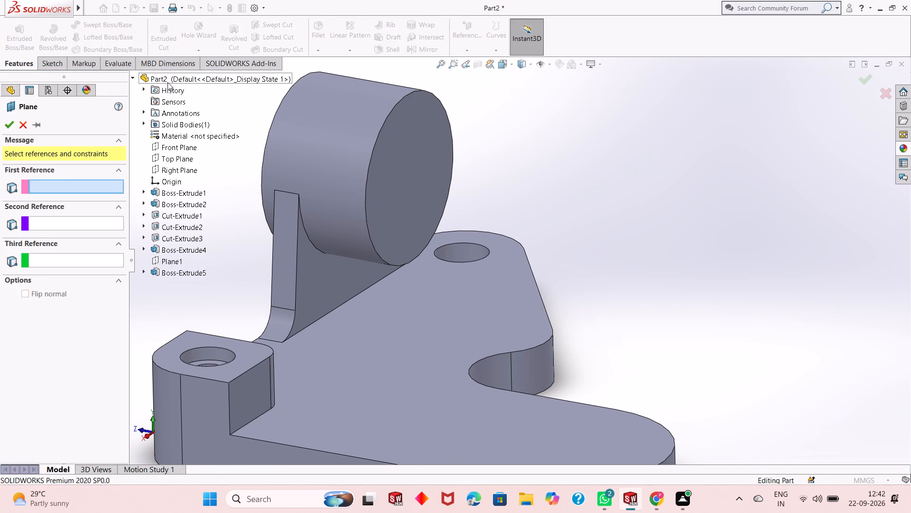
{"action": "left_click", "coordinate": [188, 150]}
{"action": "middle_click_drag", "start_coordinate": [465, 254], "coordinate": [483, 274]}
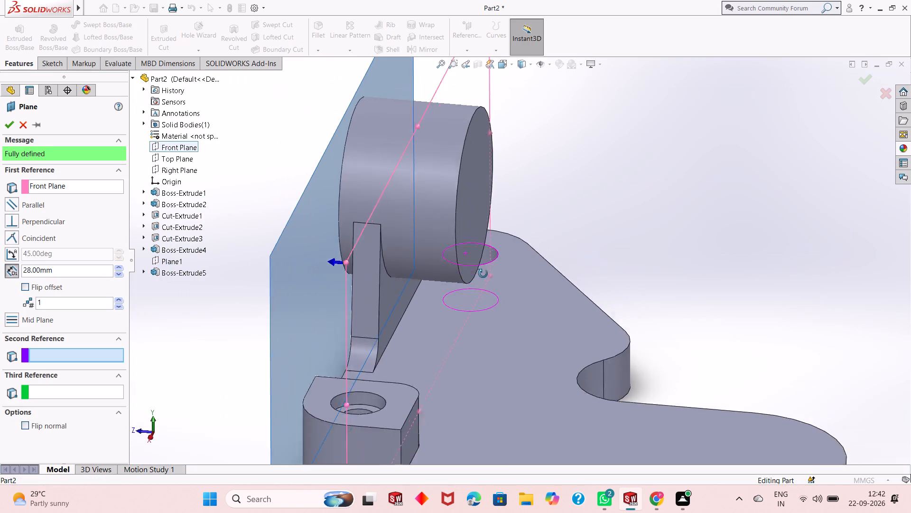
{"action": "middle_click_drag", "start_coordinate": [483, 274], "coordinate": [483, 279]}
{"action": "scroll", "coordinate": [473, 269], "scroll_direction": "up", "scroll_amount": 2}
{"action": "left_click", "coordinate": [26, 288]}
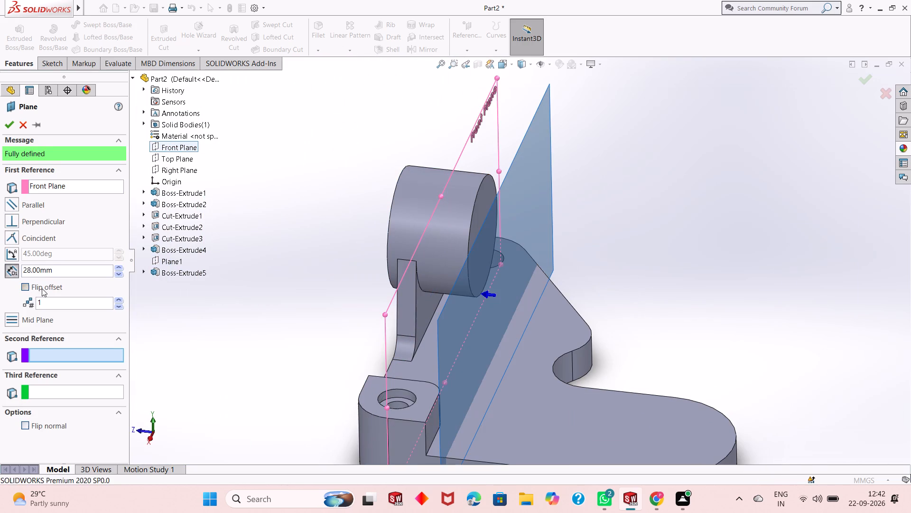
{"action": "middle_click_drag", "start_coordinate": [504, 339], "coordinate": [515, 329]}
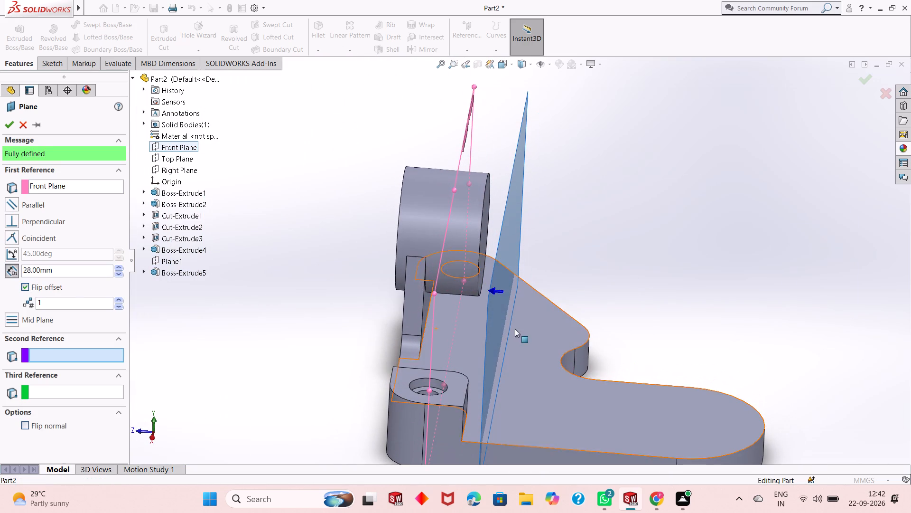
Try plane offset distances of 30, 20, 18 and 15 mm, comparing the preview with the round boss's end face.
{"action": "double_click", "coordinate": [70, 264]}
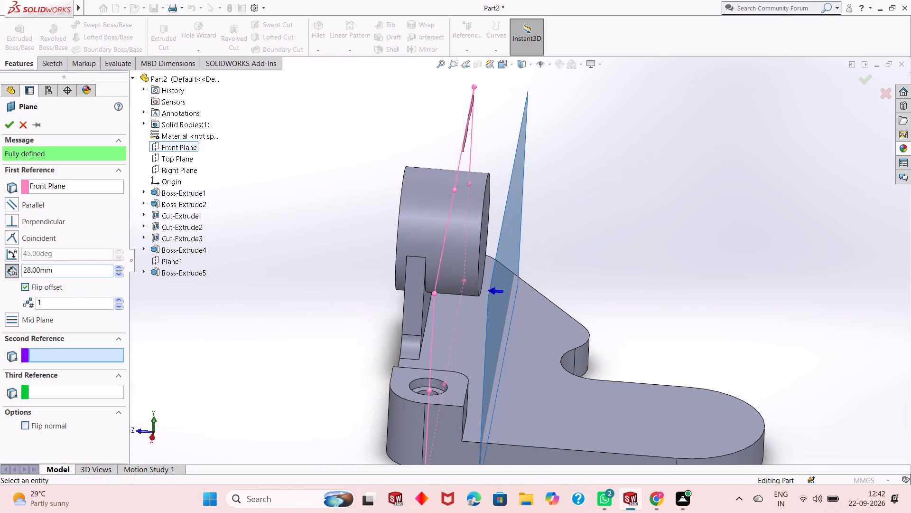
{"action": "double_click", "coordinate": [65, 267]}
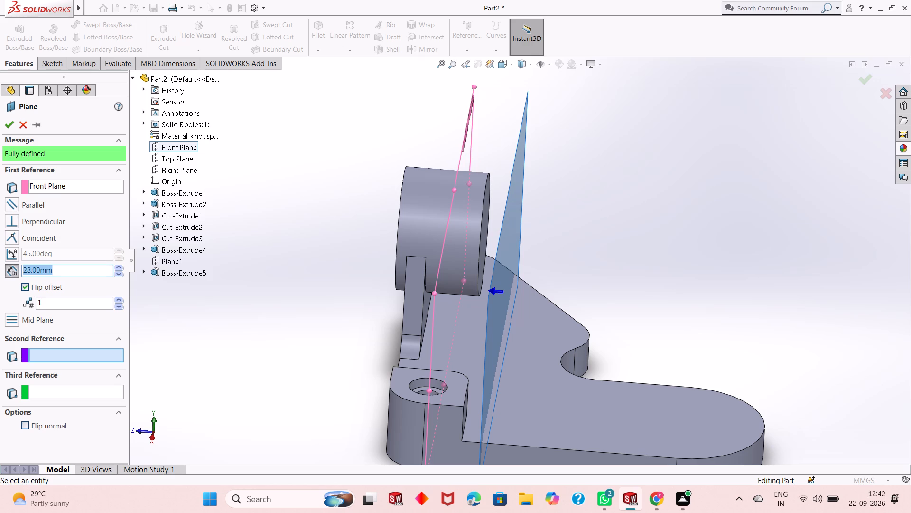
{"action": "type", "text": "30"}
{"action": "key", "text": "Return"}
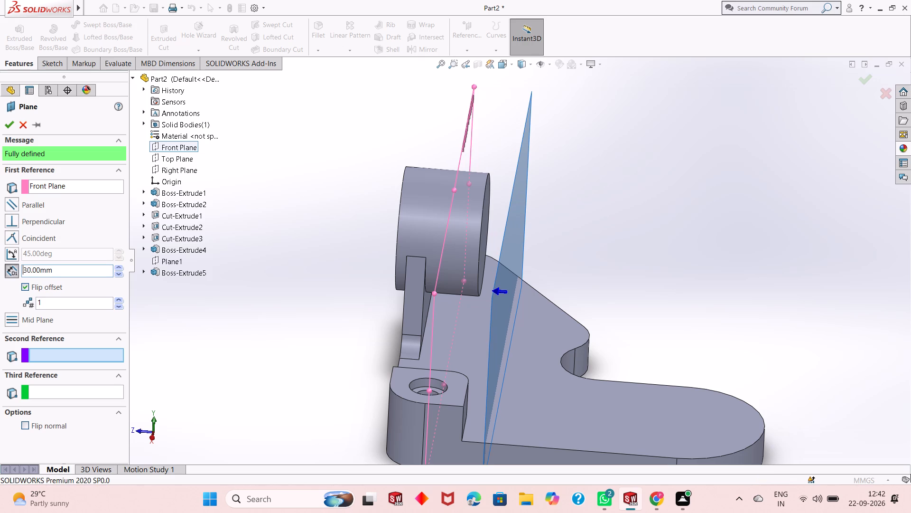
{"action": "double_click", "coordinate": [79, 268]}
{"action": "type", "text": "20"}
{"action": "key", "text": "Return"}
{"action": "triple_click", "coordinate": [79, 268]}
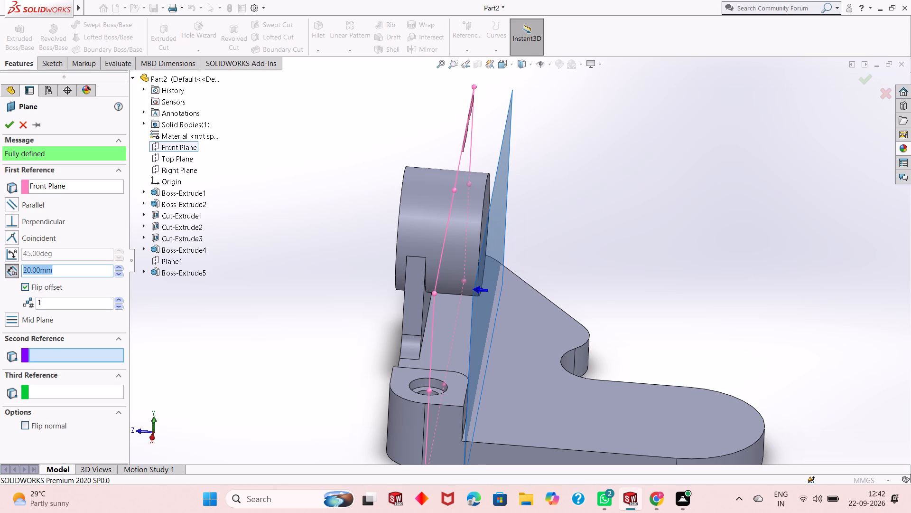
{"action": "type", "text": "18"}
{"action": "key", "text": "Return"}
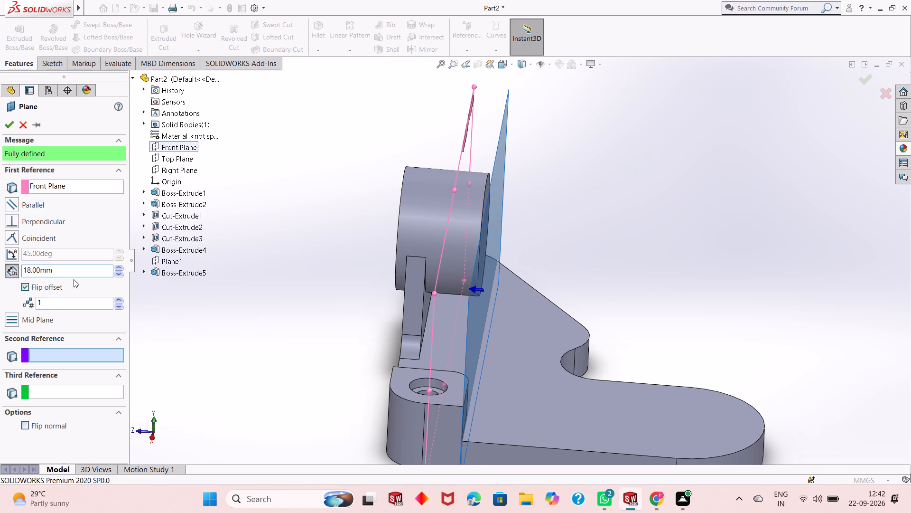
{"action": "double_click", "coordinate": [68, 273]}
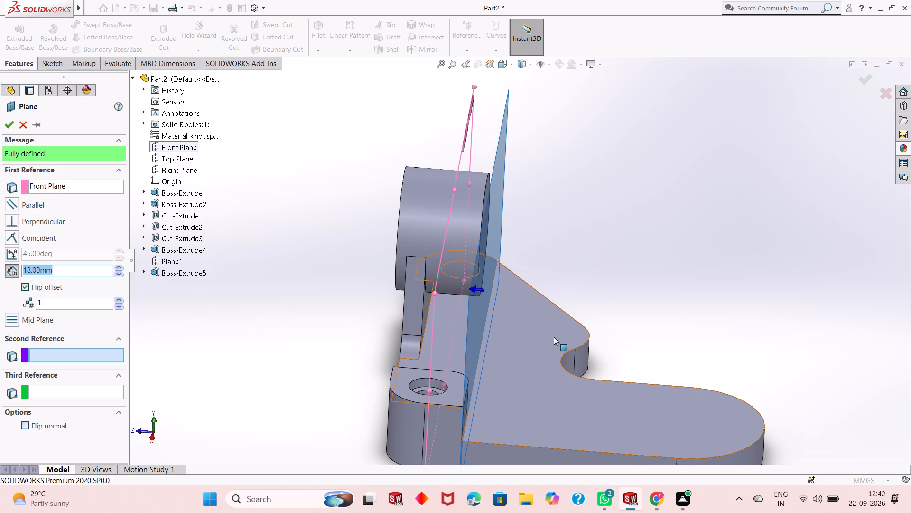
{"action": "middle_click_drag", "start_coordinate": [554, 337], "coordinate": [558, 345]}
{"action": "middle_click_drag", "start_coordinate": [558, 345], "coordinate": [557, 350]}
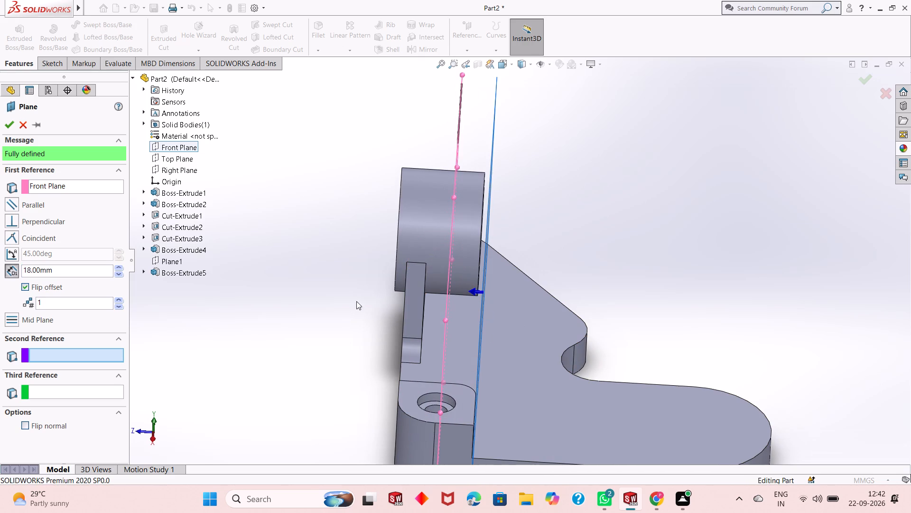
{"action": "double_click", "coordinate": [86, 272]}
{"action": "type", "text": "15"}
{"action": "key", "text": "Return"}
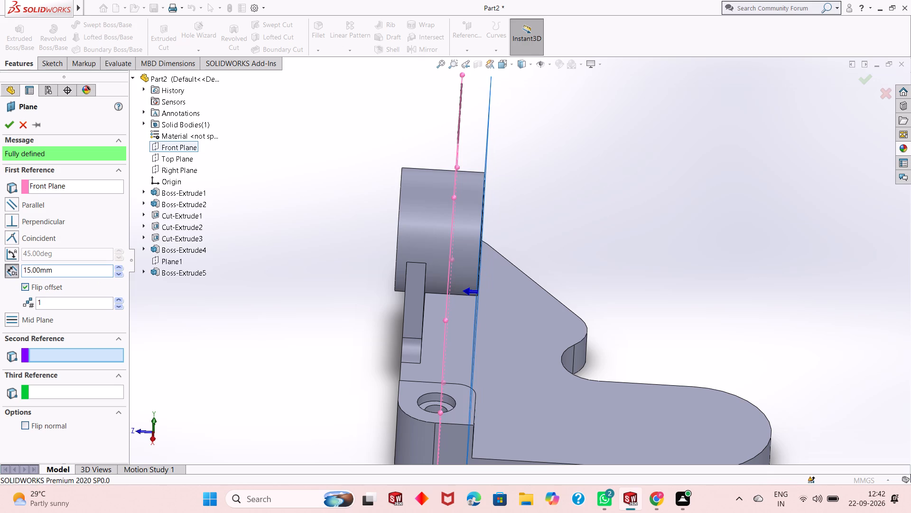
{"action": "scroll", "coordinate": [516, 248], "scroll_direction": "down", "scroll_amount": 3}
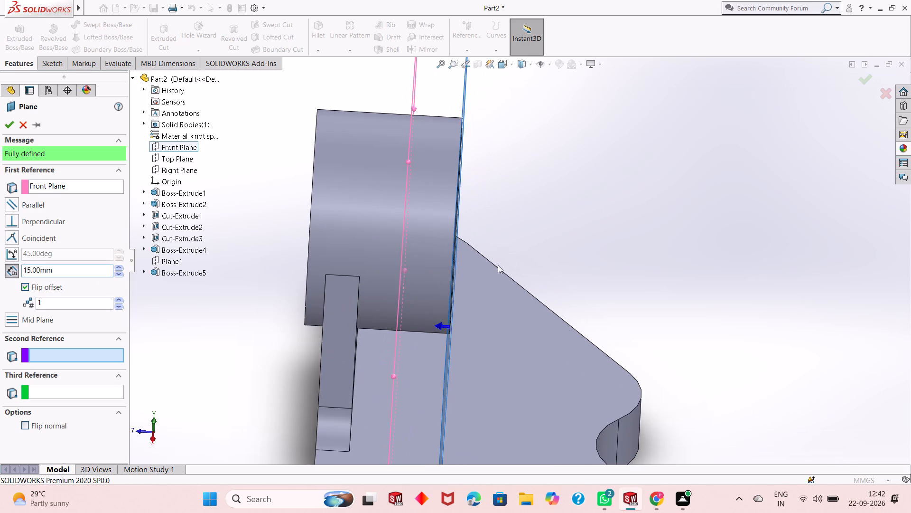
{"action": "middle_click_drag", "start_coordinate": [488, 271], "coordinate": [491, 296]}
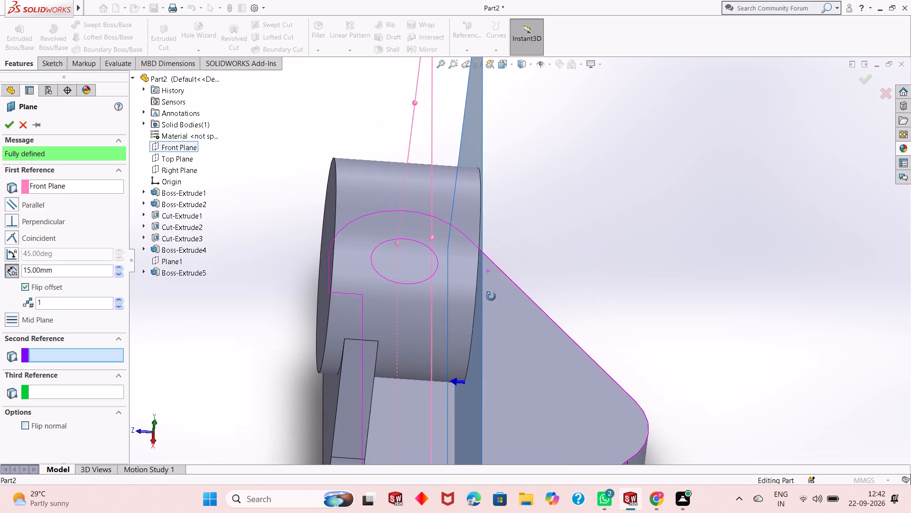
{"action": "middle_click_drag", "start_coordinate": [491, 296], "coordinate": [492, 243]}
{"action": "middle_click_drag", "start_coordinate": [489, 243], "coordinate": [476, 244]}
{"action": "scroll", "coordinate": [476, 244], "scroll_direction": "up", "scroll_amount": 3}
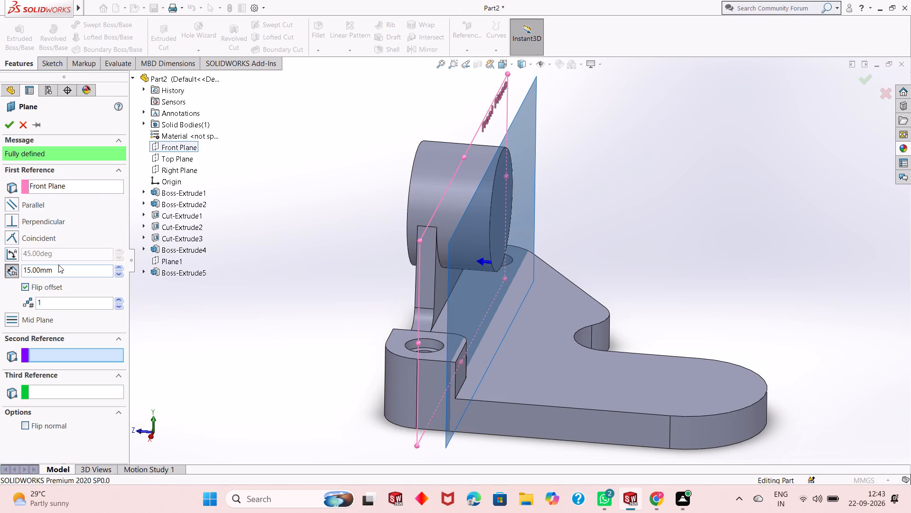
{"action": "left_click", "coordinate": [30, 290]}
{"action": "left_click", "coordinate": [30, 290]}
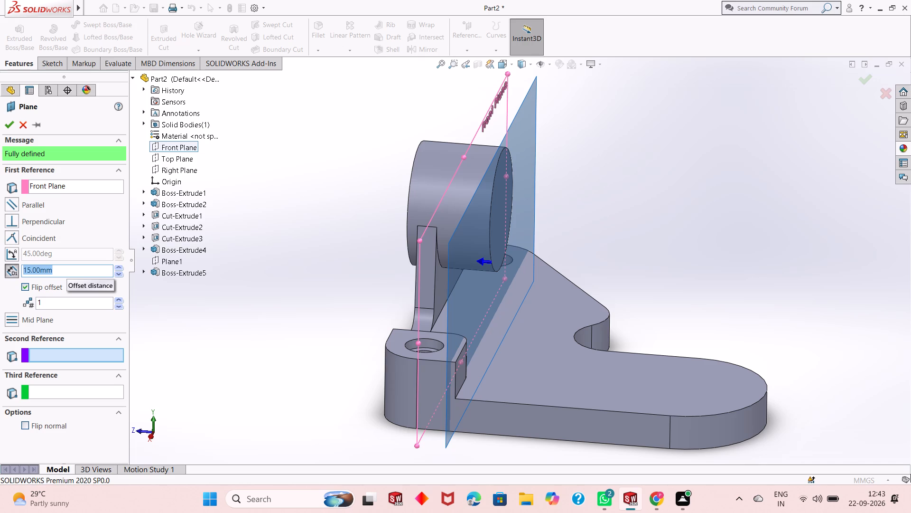
Set the plane's offset distance to 35 mm and create the plane.
{"action": "type", "text": "35"}
{"action": "key", "text": "Return"}
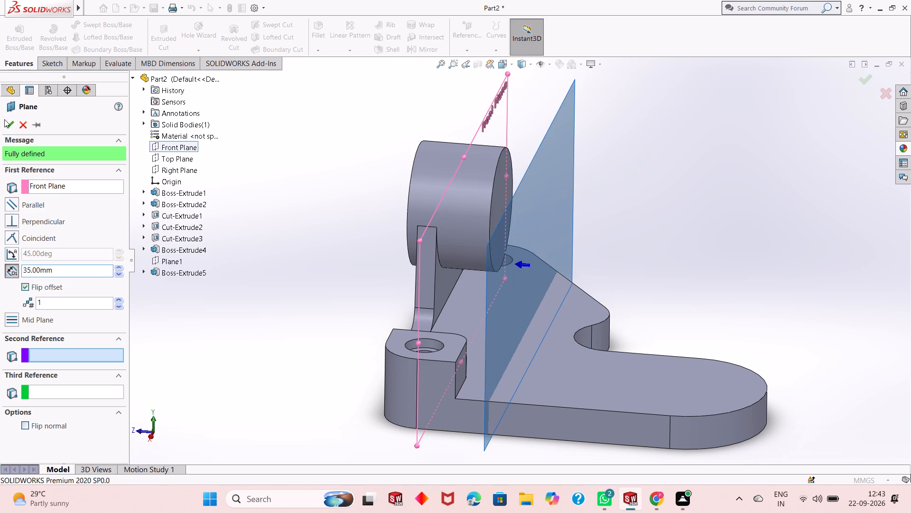
{"action": "left_click", "coordinate": [8, 124]}
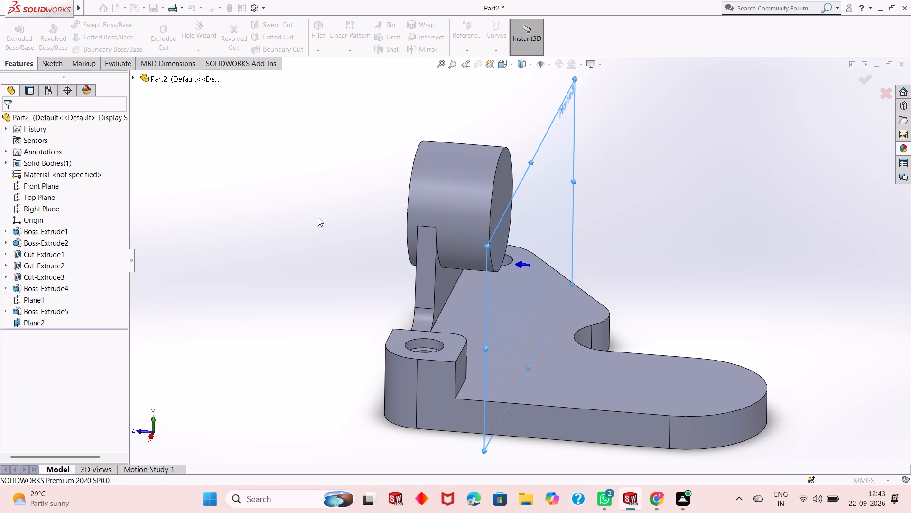
On the new 35 mm offset plane, sketch a circle about 42 mm in diameter, centred on the round boss's centre.
{"action": "left_click", "coordinate": [542, 163]}
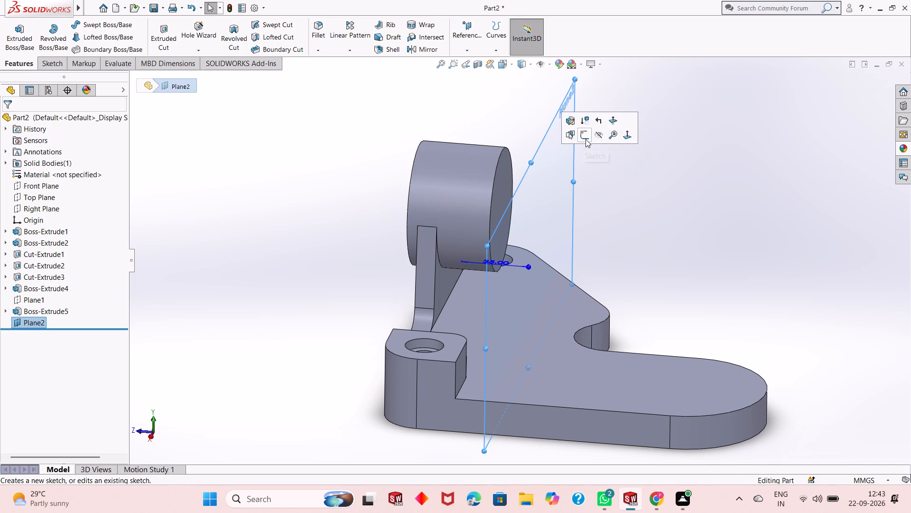
{"action": "left_click", "coordinate": [586, 139]}
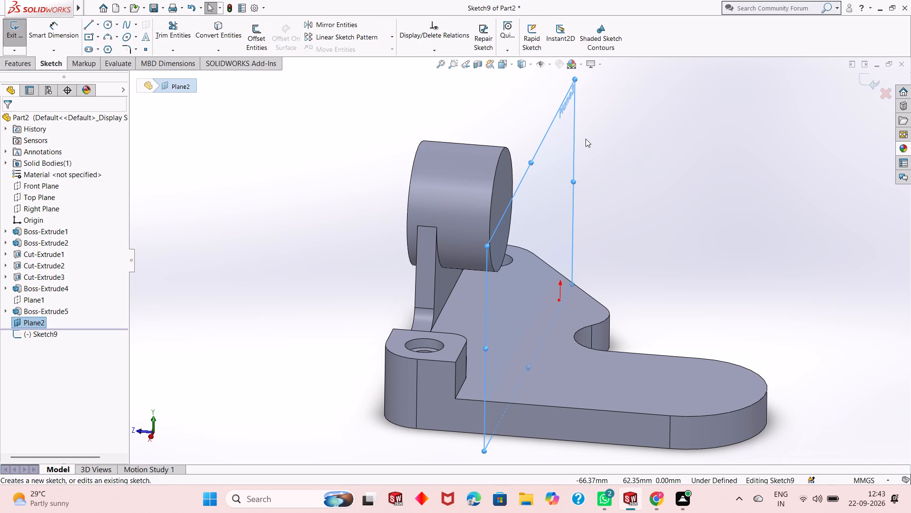
{"action": "key", "text": "ctrl+8"}
{"action": "key", "text": "ctrl+8"}
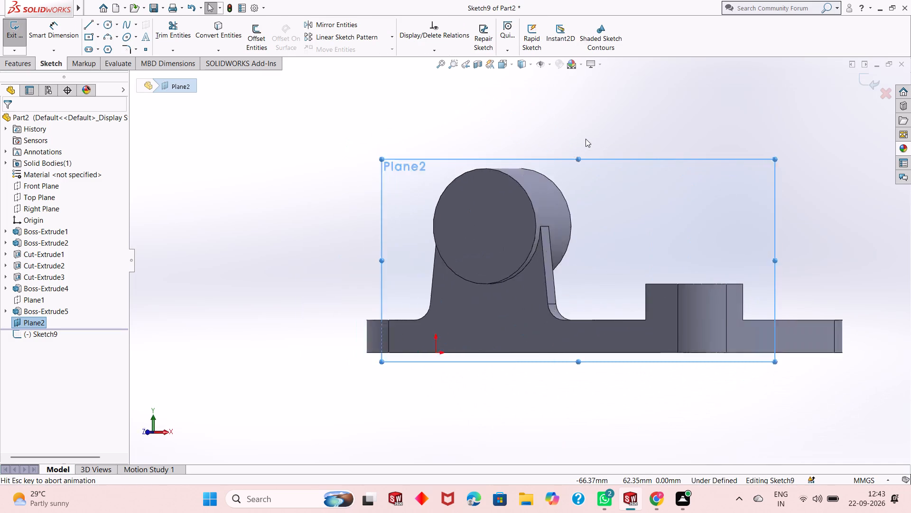
{"action": "key", "text": "Escape"}
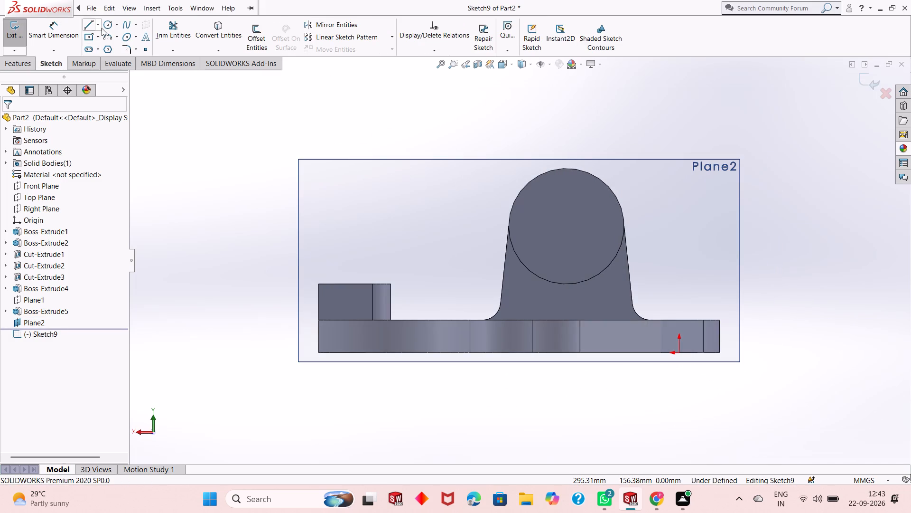
{"action": "left_click", "coordinate": [110, 27]}
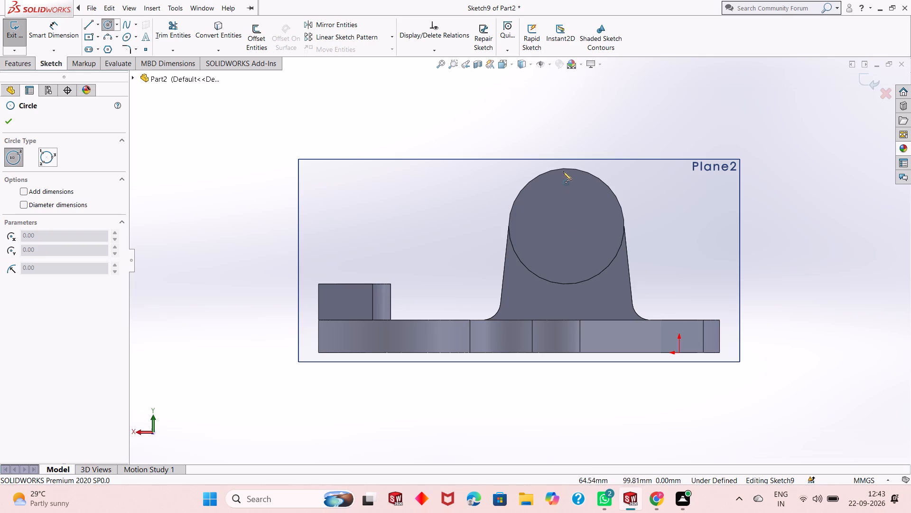
{"action": "left_click", "coordinate": [565, 227]}
{"action": "left_click", "coordinate": [599, 208]}
{"action": "key", "text": "Escape"}
{"action": "key", "text": "Escape"}
{"action": "key", "text": "Escape"}
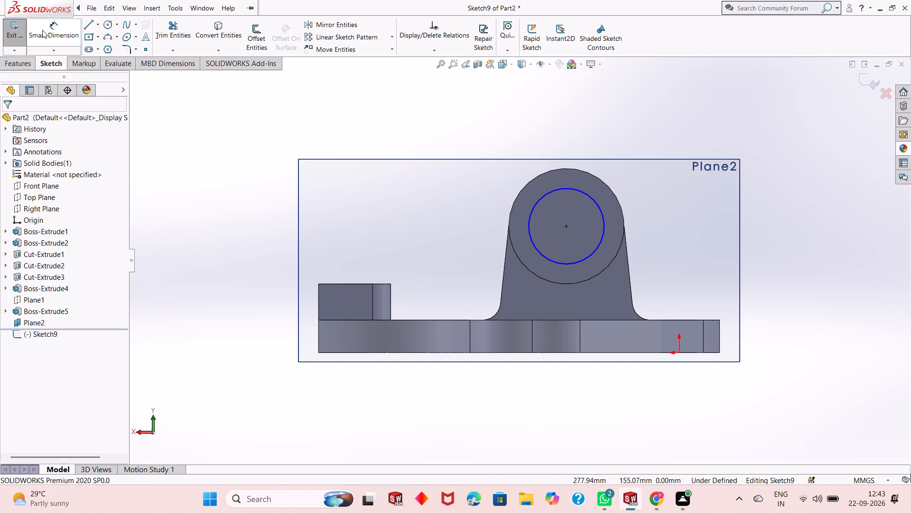
Dimension the circle's diameter as 50 mm and finish the sketch.
{"action": "left_click", "coordinate": [42, 29]}
{"action": "left_click", "coordinate": [527, 230]}
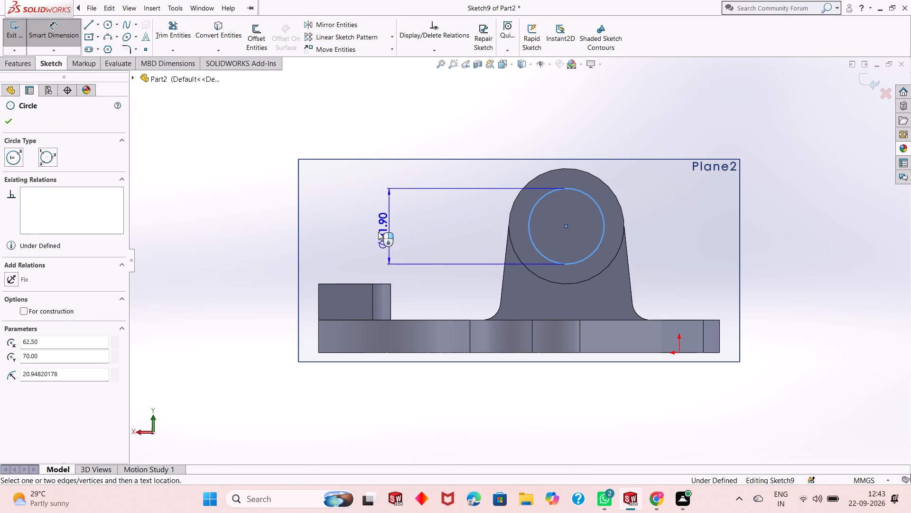
{"action": "left_click", "coordinate": [351, 135]}
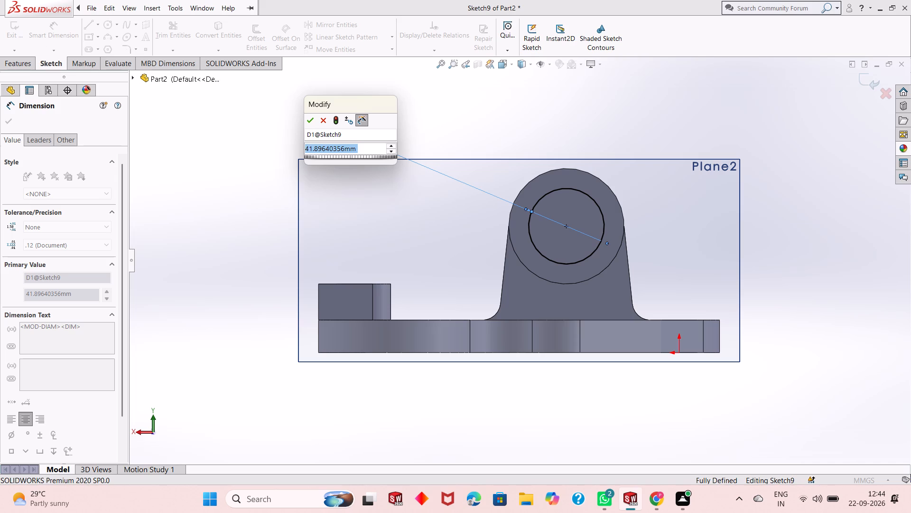
{"action": "type", "text": "50"}
{"action": "key", "text": "Return"}
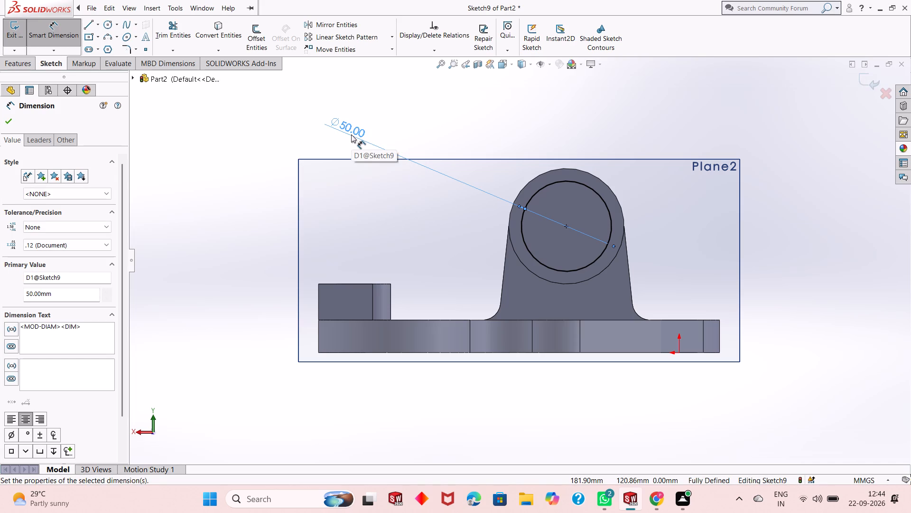
{"action": "middle_click_drag", "start_coordinate": [473, 218], "coordinate": [474, 218]}
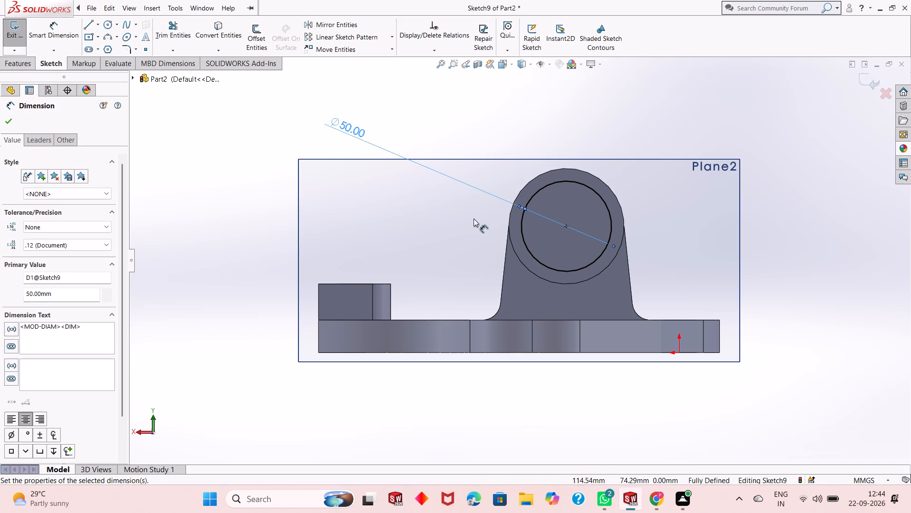
{"action": "middle_click_drag", "start_coordinate": [474, 218], "coordinate": [509, 254]}
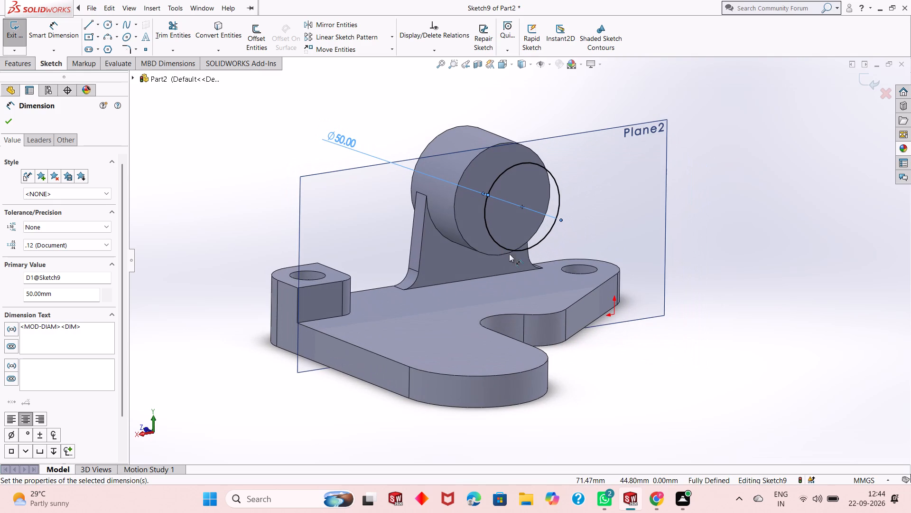
{"action": "left_click", "coordinate": [7, 127]}
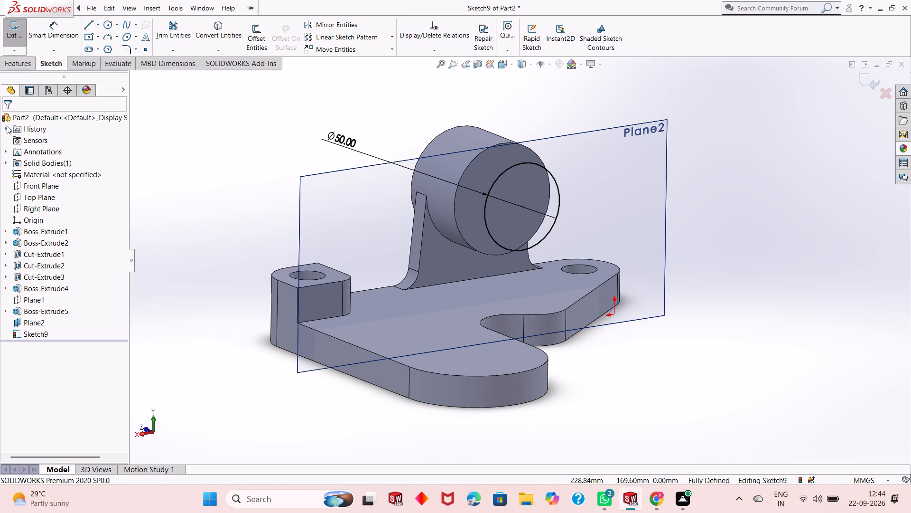
{"action": "scroll", "coordinate": [346, 205], "scroll_direction": "up", "scroll_amount": 2}
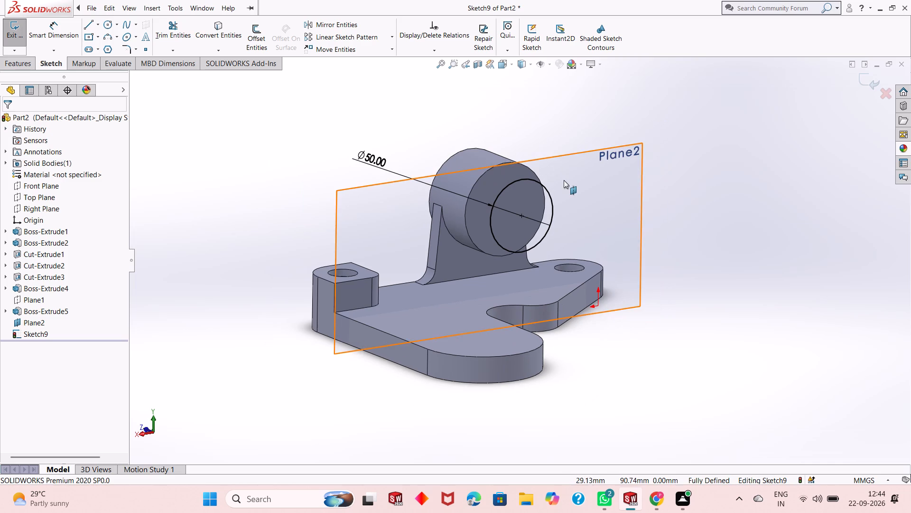
{"action": "middle_click_drag", "start_coordinate": [564, 180], "coordinate": [605, 174]}
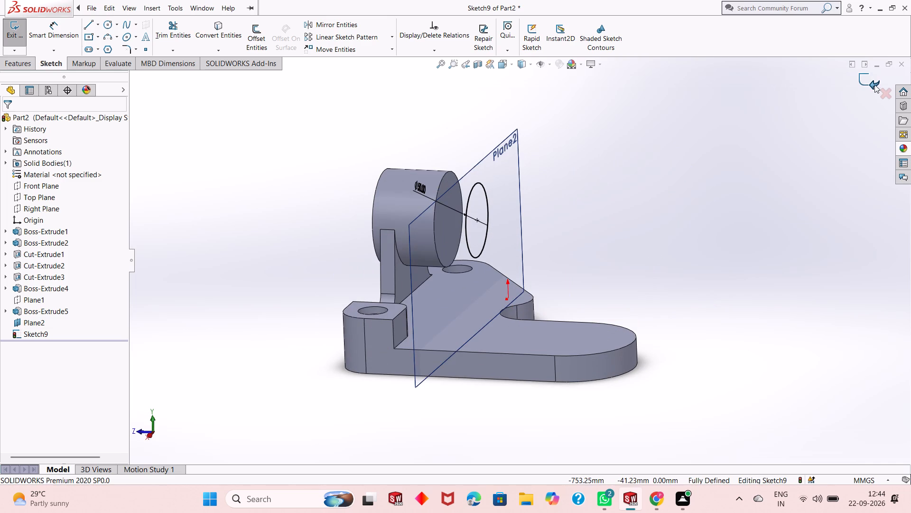
{"action": "left_click", "coordinate": [875, 86]}
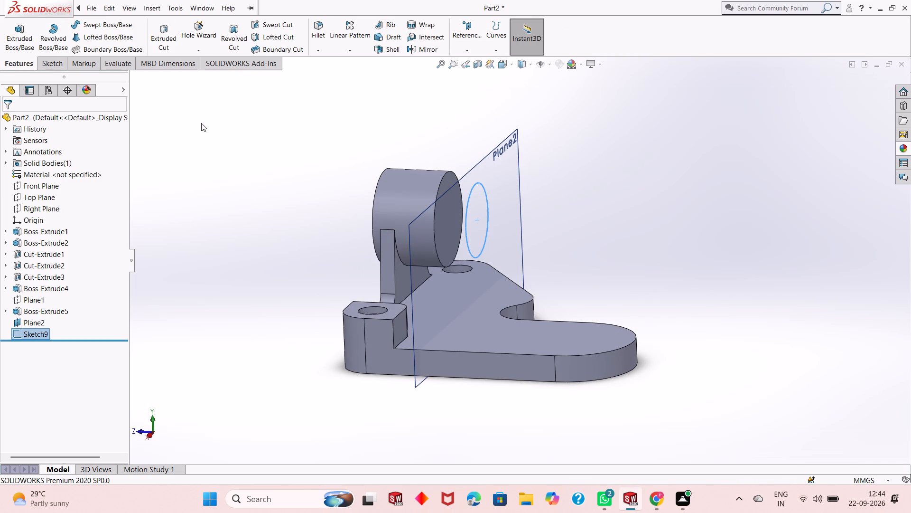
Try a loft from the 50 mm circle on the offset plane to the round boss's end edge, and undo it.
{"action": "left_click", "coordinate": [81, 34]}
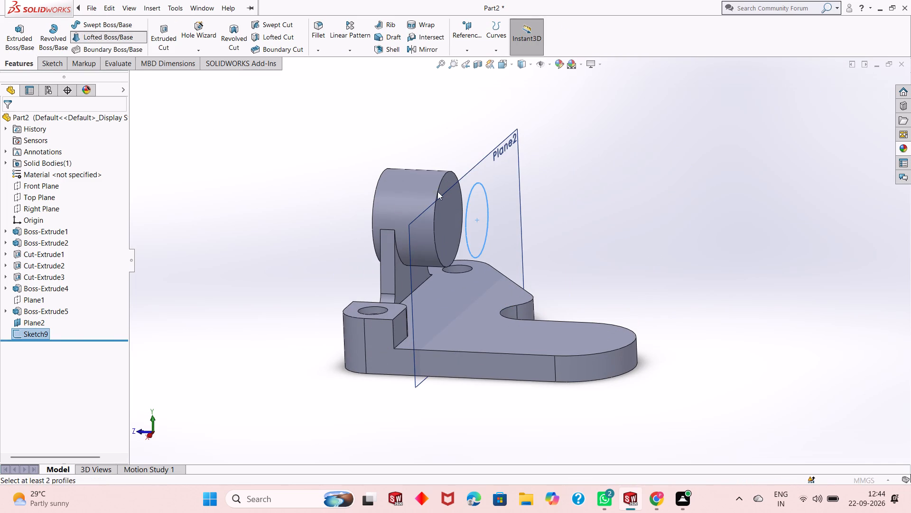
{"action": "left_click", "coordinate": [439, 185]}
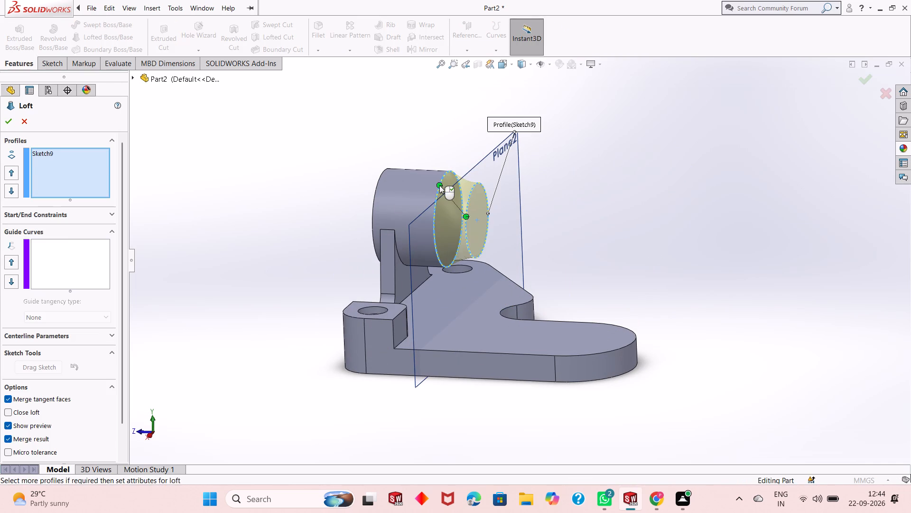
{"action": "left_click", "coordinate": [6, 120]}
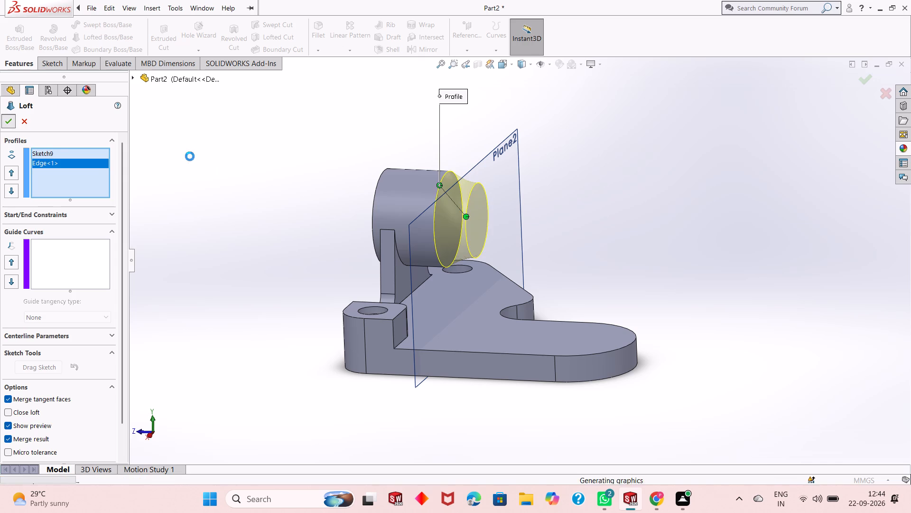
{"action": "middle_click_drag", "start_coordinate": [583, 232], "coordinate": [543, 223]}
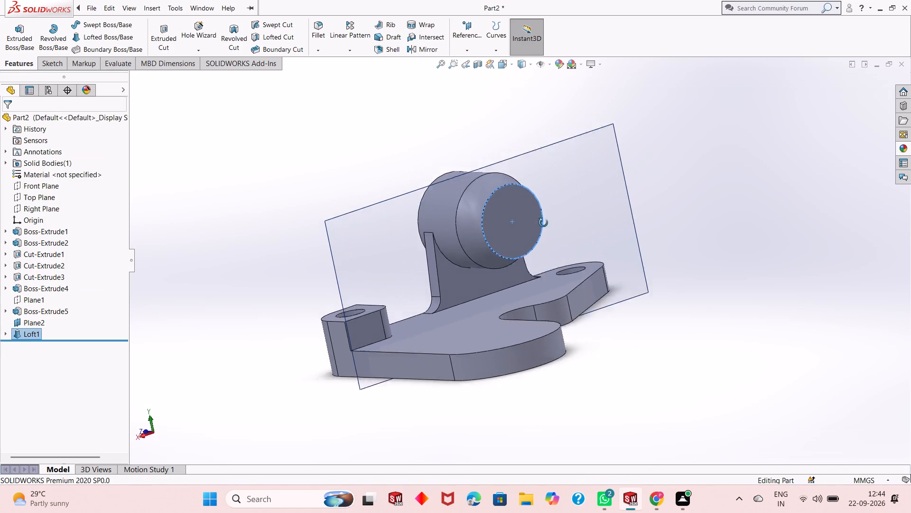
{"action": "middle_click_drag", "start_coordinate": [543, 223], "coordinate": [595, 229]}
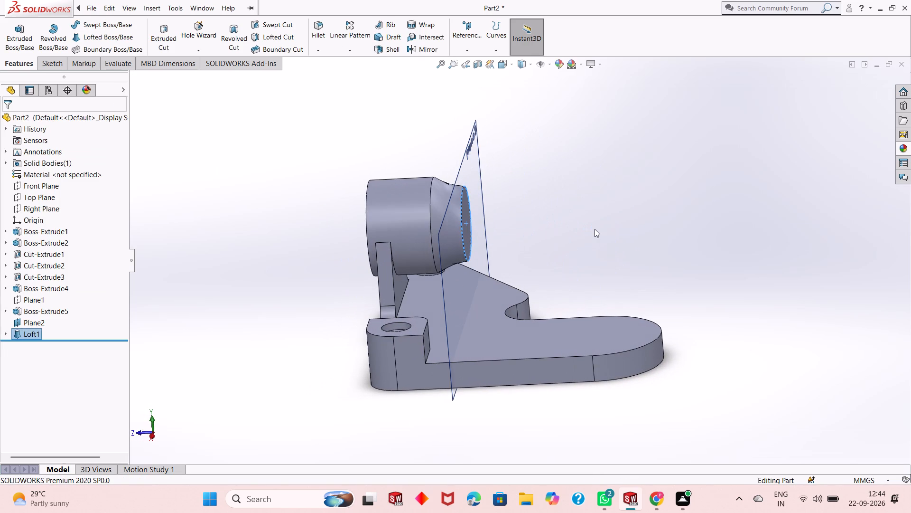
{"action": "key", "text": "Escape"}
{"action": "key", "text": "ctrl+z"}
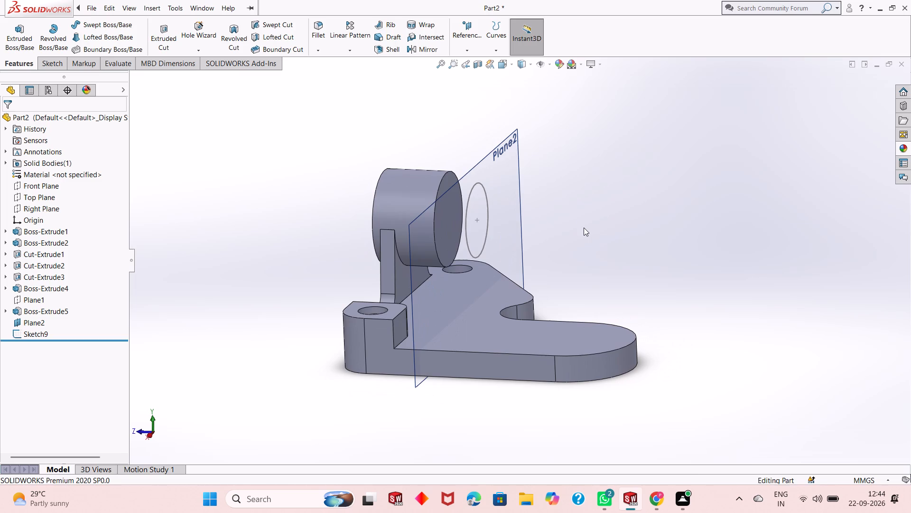
Reopen the offset-plane circle's sketch, set its diameter to 55 mm and finish the sketch.
{"action": "key", "text": "ctrl+z"}
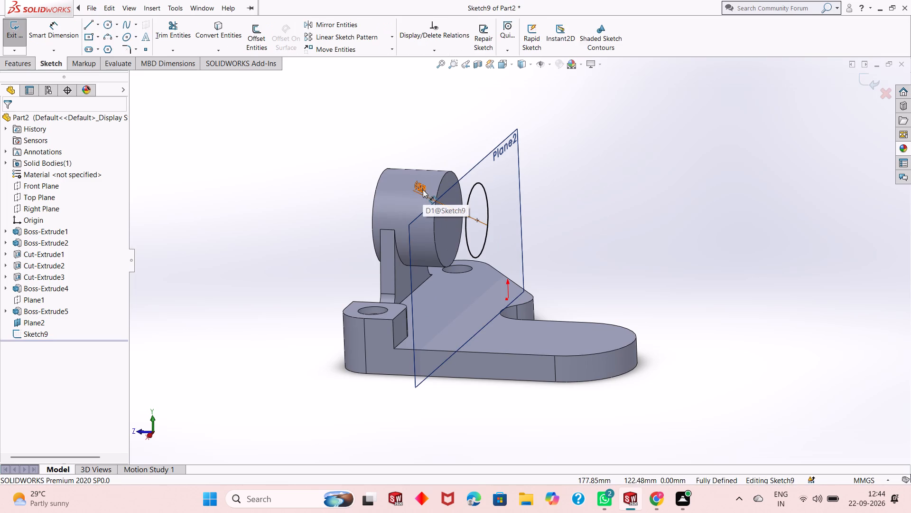
{"action": "middle_click_drag", "start_coordinate": [422, 190], "coordinate": [414, 190]}
{"action": "double_click", "coordinate": [404, 190]}
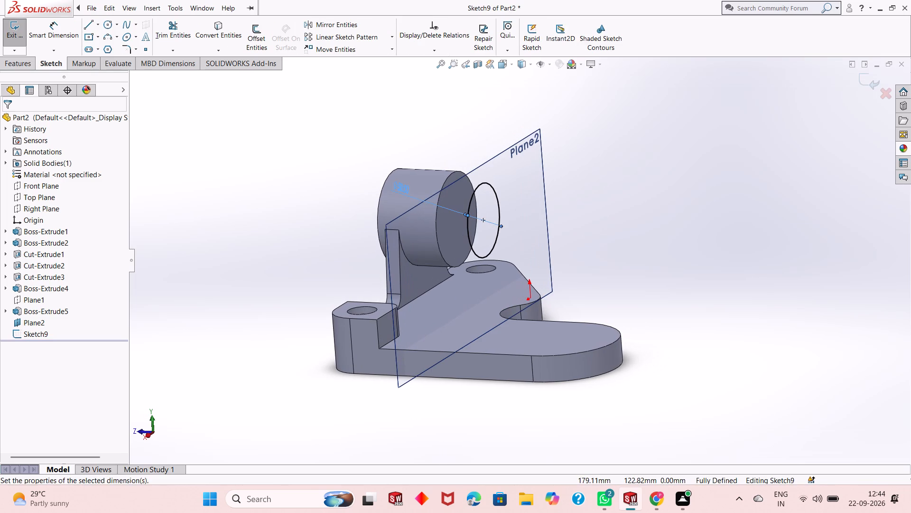
{"action": "type", "text": "55"}
{"action": "key", "text": "Return"}
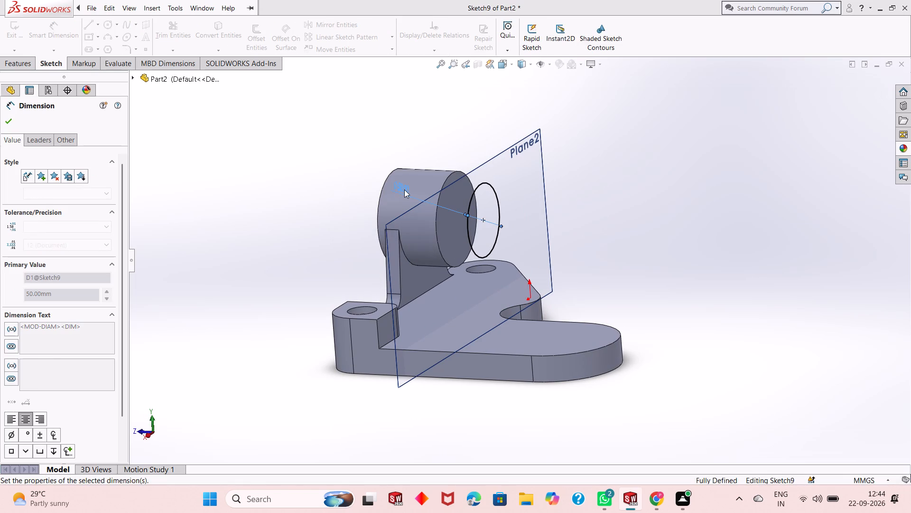
{"action": "left_click", "coordinate": [10, 121]}
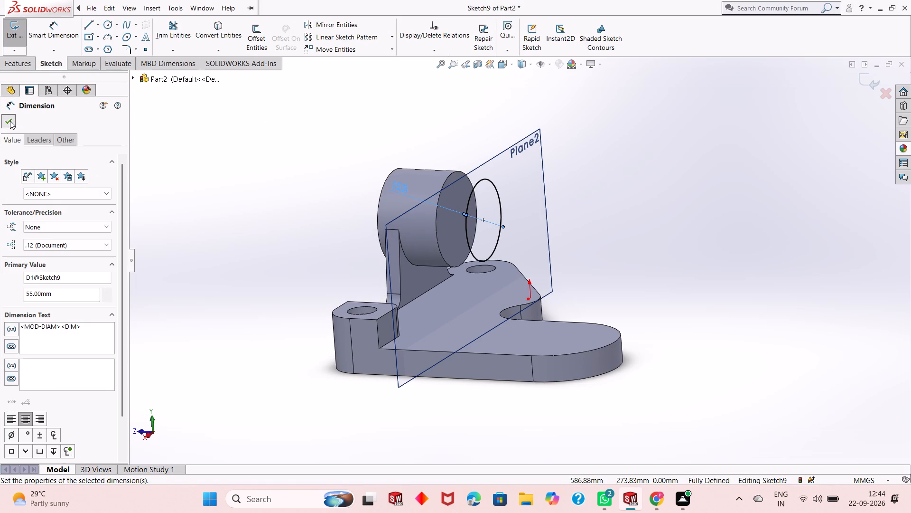
{"action": "left_click", "coordinate": [17, 62]}
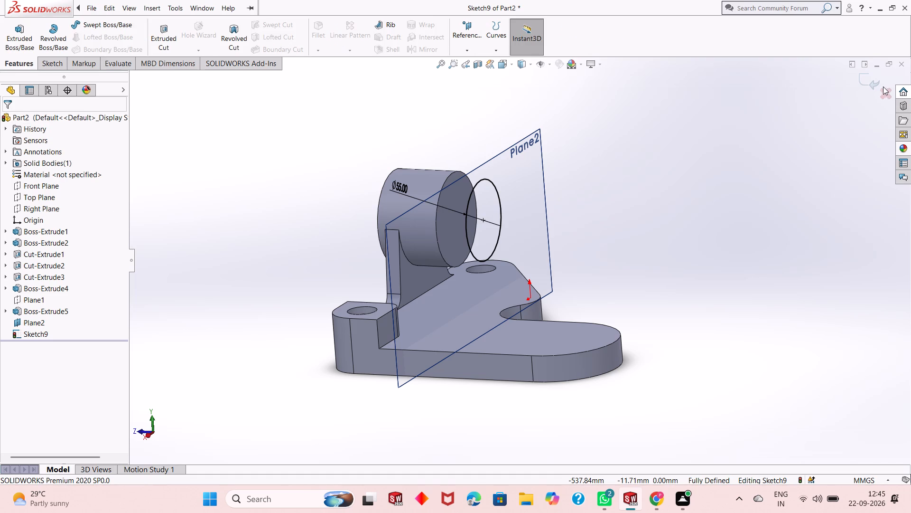
{"action": "left_click", "coordinate": [868, 85]}
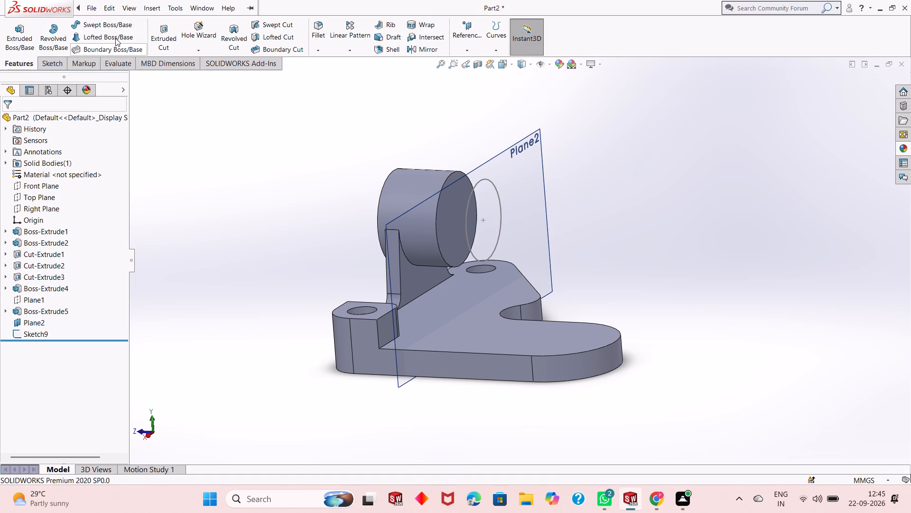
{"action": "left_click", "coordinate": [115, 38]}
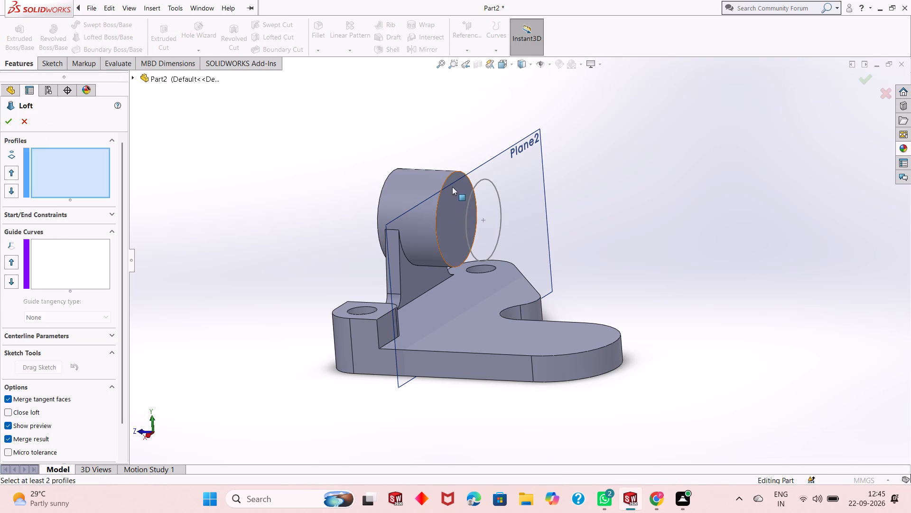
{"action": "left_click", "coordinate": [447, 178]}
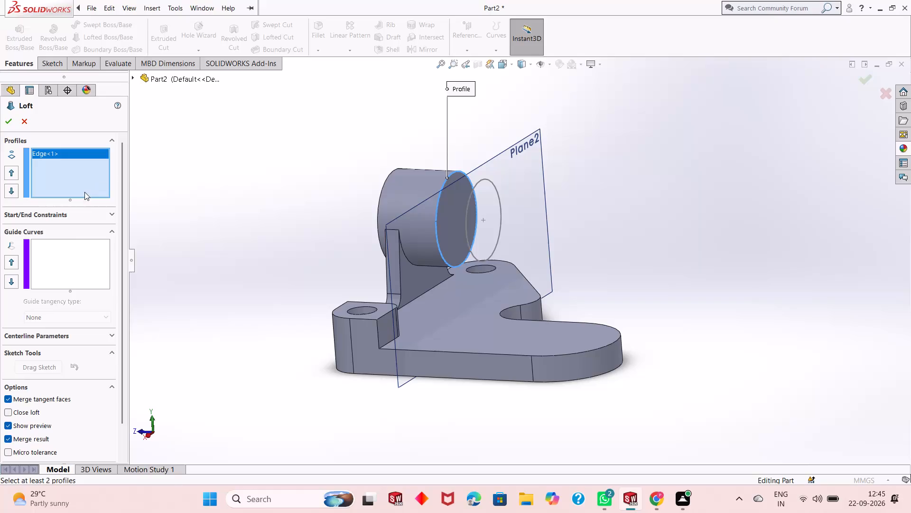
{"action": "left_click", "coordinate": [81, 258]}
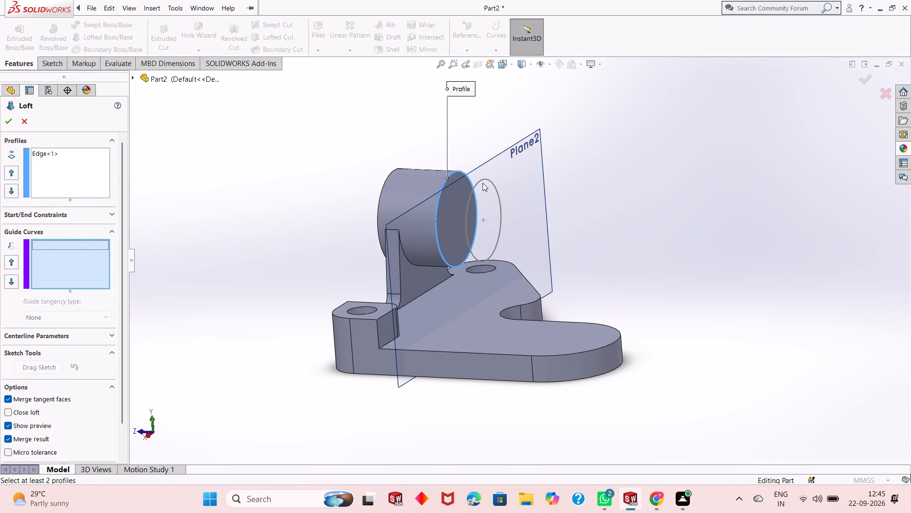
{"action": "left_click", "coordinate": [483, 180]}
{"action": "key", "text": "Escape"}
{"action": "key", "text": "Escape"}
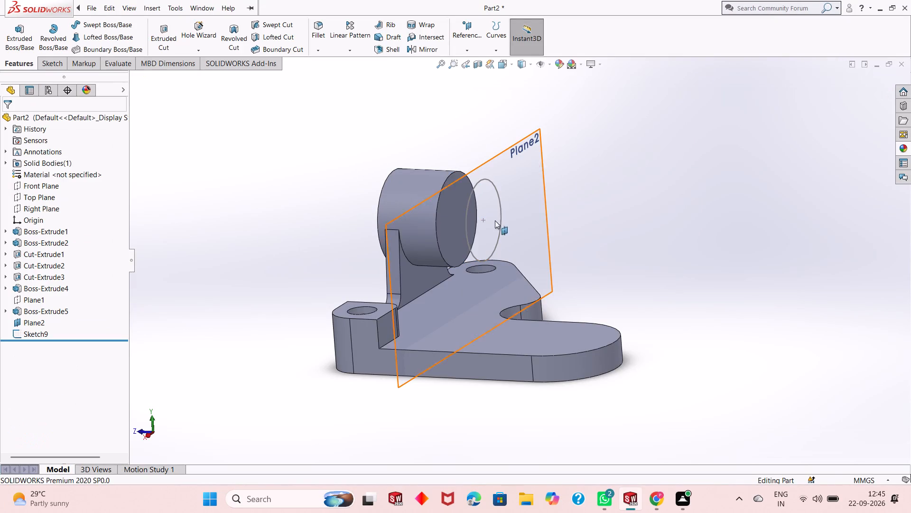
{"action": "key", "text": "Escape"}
Loft a solid from the round boss's end face to the 55 mm circle on the offset plane, with Merge result on.
{"action": "middle_click_drag", "start_coordinate": [534, 241], "coordinate": [559, 239]}
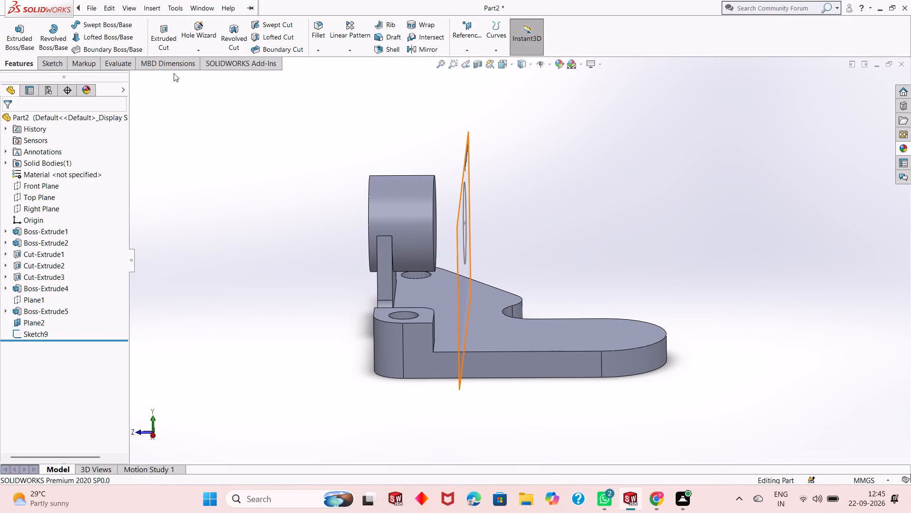
{"action": "left_click", "coordinate": [120, 37]}
{"action": "middle_click_drag", "start_coordinate": [478, 219], "coordinate": [464, 229]}
{"action": "left_click", "coordinate": [440, 179]}
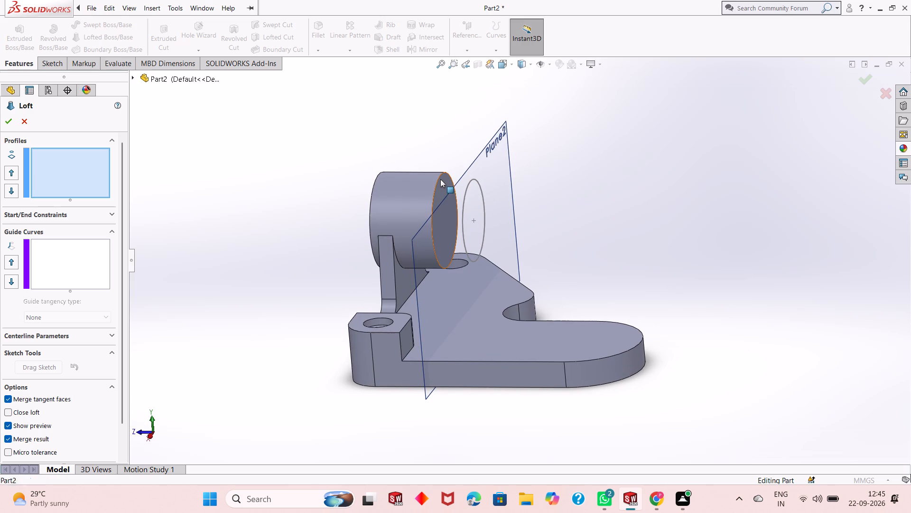
{"action": "left_click", "coordinate": [466, 190]}
{"action": "left_click", "coordinate": [6, 122]}
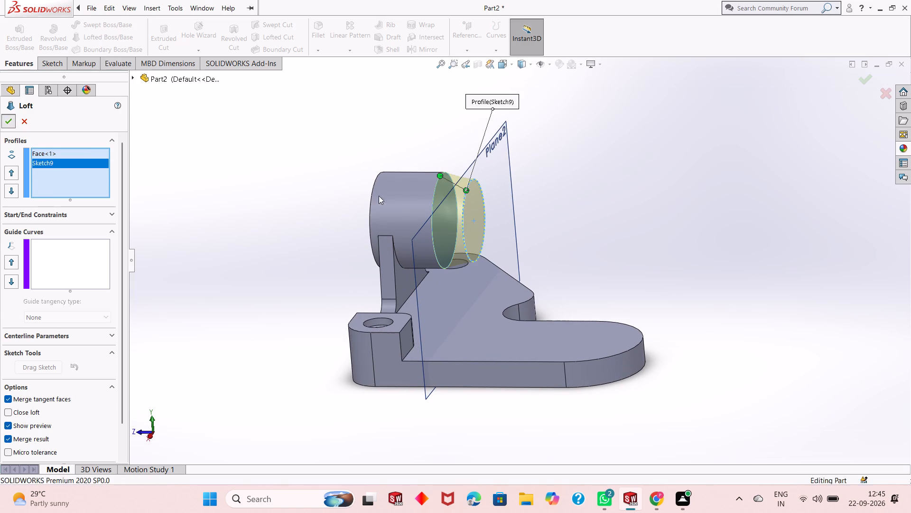
{"action": "key", "text": "Escape"}
Hide the offset plane Plane2 that carries the loft's end circle.
{"action": "middle_click_drag", "start_coordinate": [580, 234], "coordinate": [575, 198]}
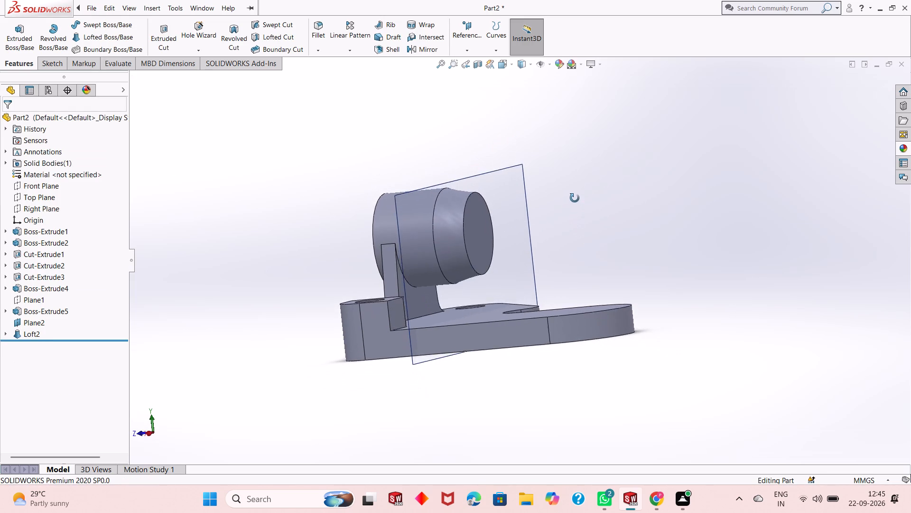
{"action": "middle_click_drag", "start_coordinate": [575, 198], "coordinate": [576, 211]}
{"action": "right_click", "coordinate": [506, 174]}
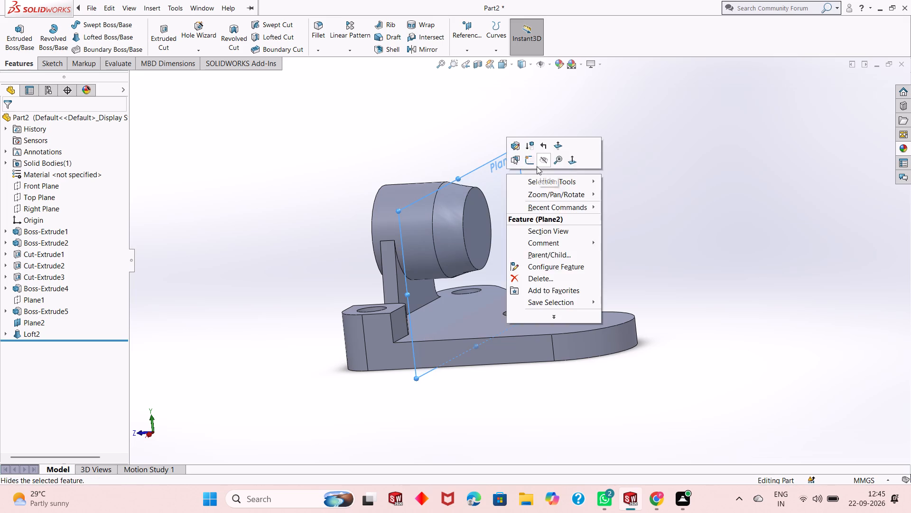
{"action": "left_click", "coordinate": [537, 166]}
On the round boss's flat end face opposite the loft, sketch a circle about 19 mm in diameter, centred on the boss.
{"action": "middle_click_drag", "start_coordinate": [531, 258], "coordinate": [529, 244]}
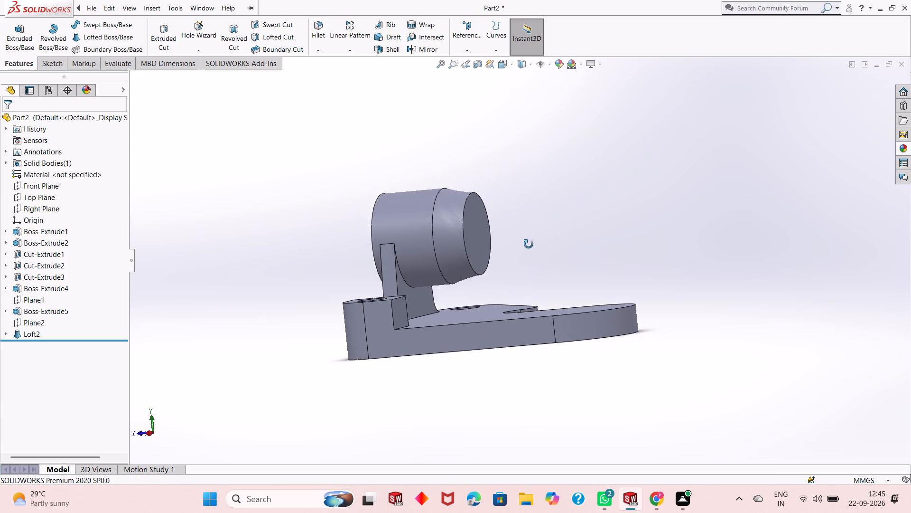
{"action": "middle_click_drag", "start_coordinate": [529, 244], "coordinate": [496, 266]}
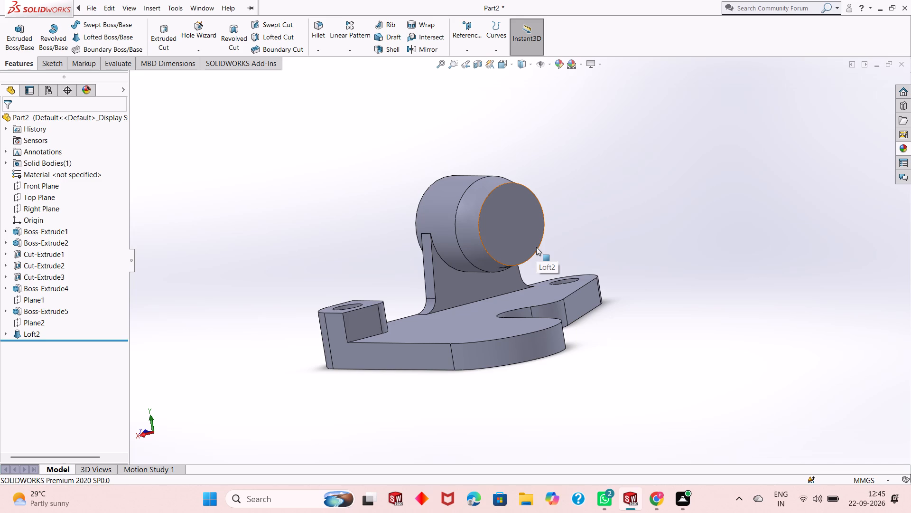
{"action": "middle_click_drag", "start_coordinate": [517, 242], "coordinate": [599, 215]}
{"action": "middle_click_drag", "start_coordinate": [599, 215], "coordinate": [665, 240]}
{"action": "left_click", "coordinate": [487, 242]}
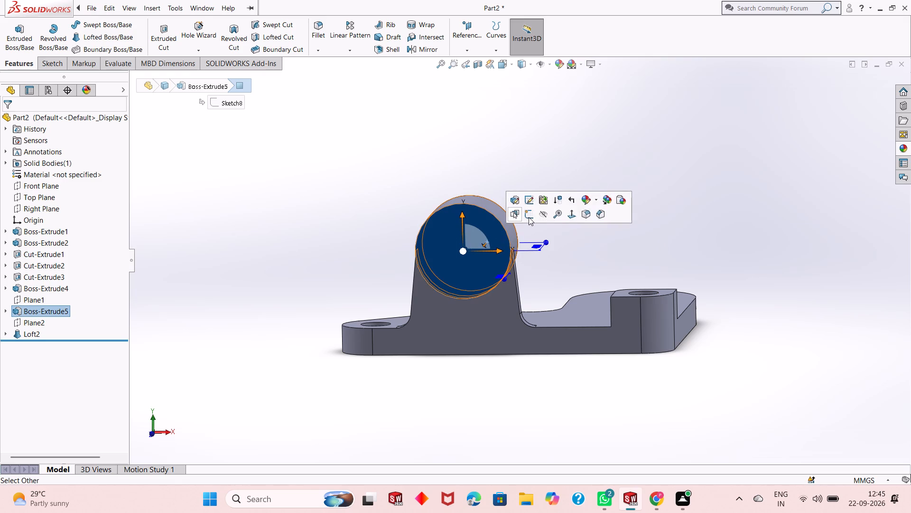
{"action": "left_click", "coordinate": [529, 217]}
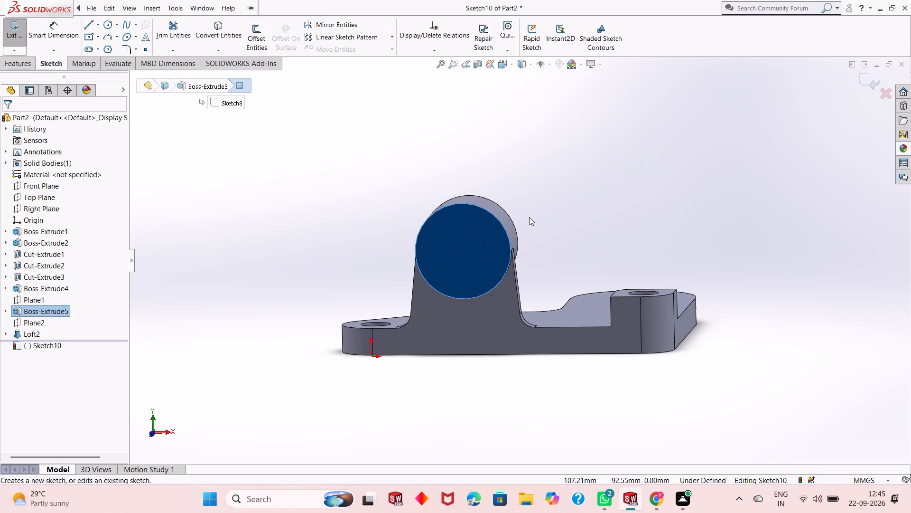
{"action": "key", "text": "ctrl+8"}
{"action": "key", "text": "Escape"}
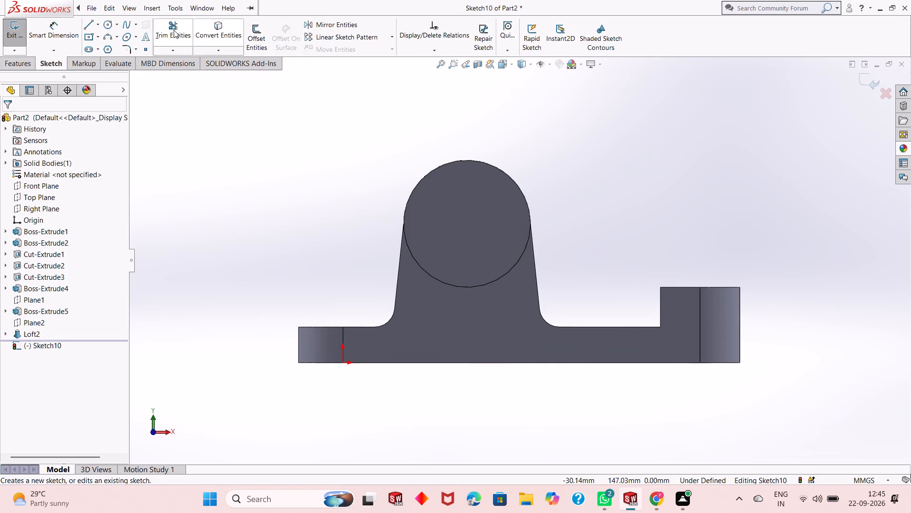
{"action": "left_click", "coordinate": [105, 29]}
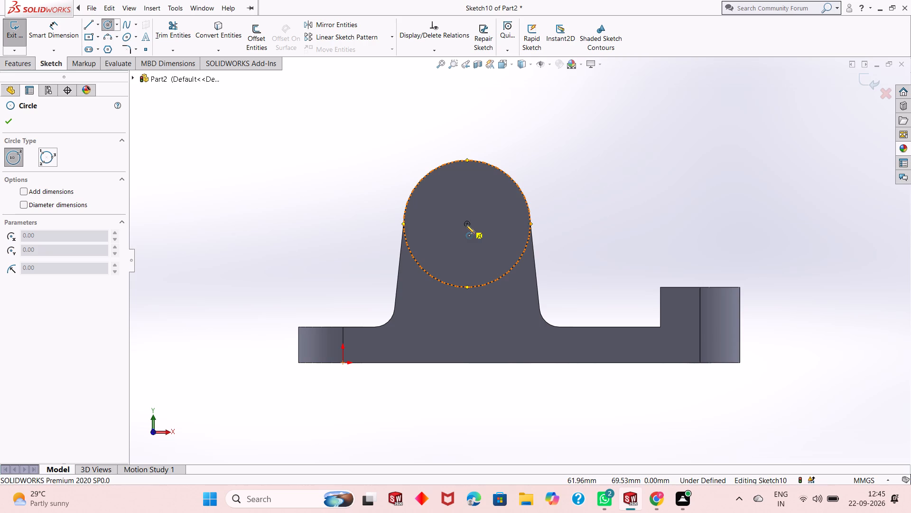
{"action": "left_click", "coordinate": [468, 224]}
{"action": "left_click", "coordinate": [480, 209]}
{"action": "right_click", "coordinate": [480, 209]}
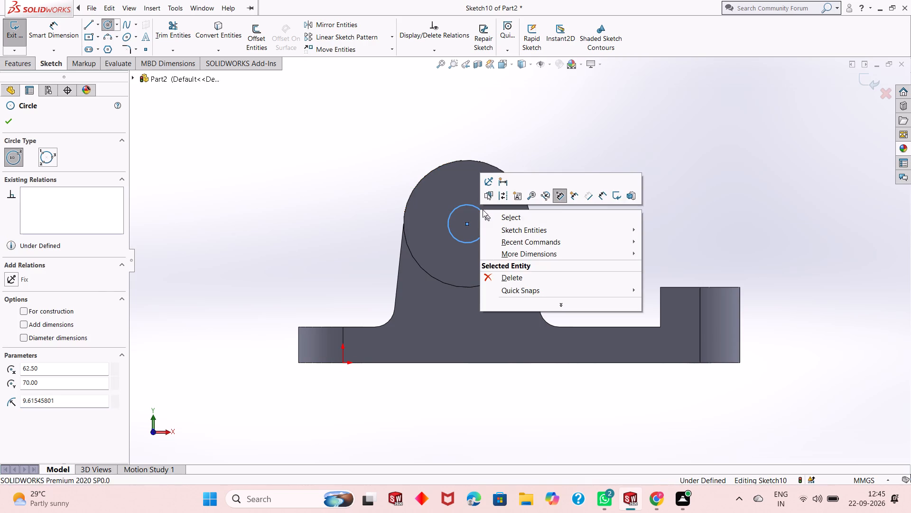
{"action": "left_click", "coordinate": [498, 214]}
Dimension the diameter of the circle on the round boss's end face and set it to 35 mm.
{"action": "left_click", "coordinate": [57, 30]}
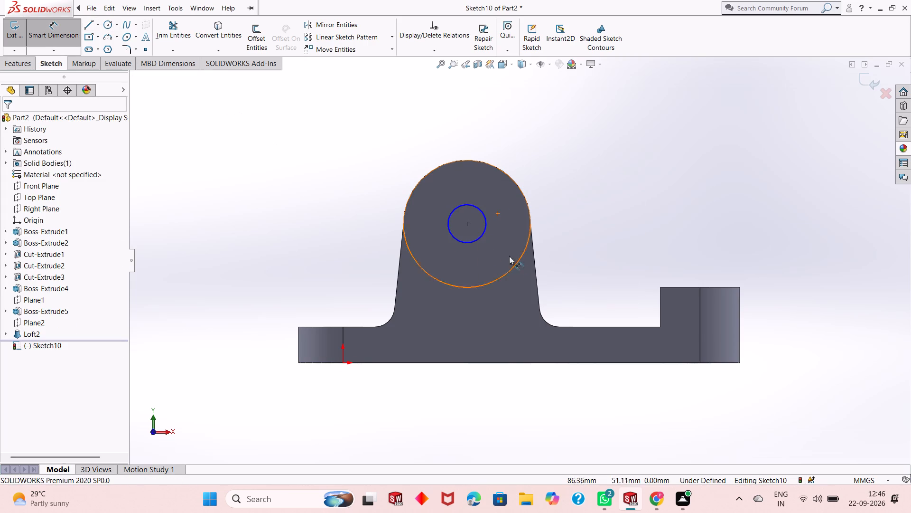
{"action": "left_click", "coordinate": [460, 240]}
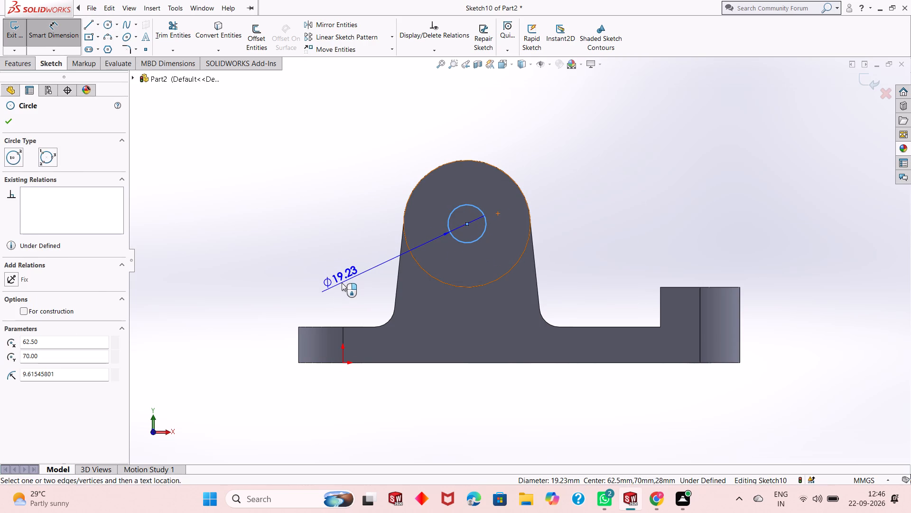
{"action": "left_click", "coordinate": [342, 283]}
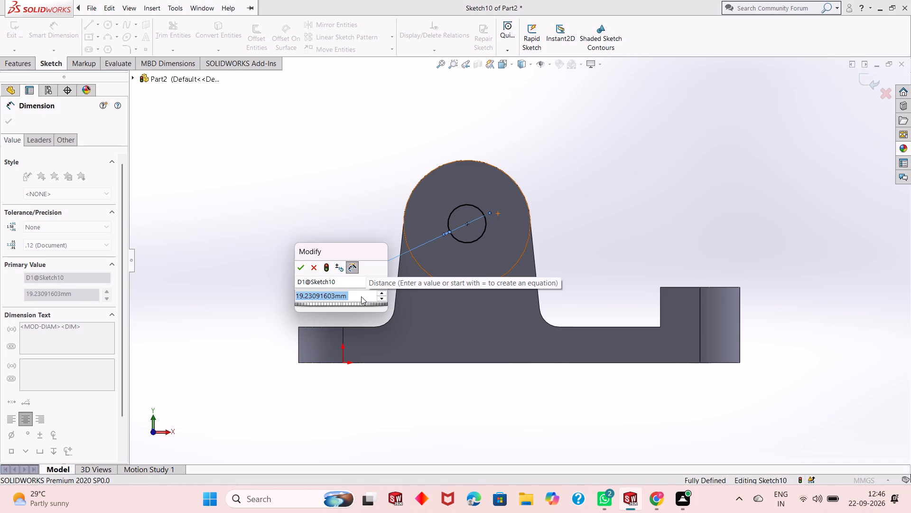
{"action": "scroll", "coordinate": [425, 297], "scroll_direction": "down", "scroll_amount": 8}
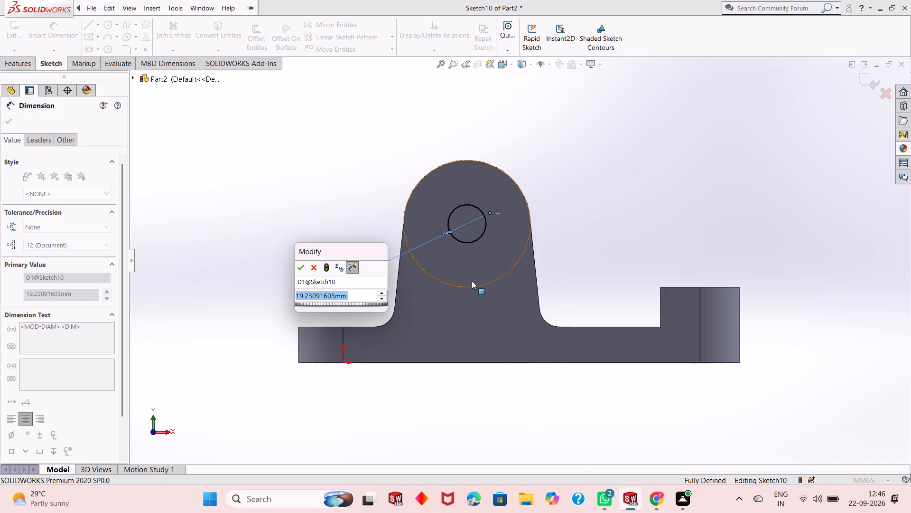
{"action": "scroll", "coordinate": [472, 281], "scroll_direction": "up", "scroll_amount": 2}
{"action": "middle_click_drag", "start_coordinate": [530, 265], "coordinate": [523, 268]}
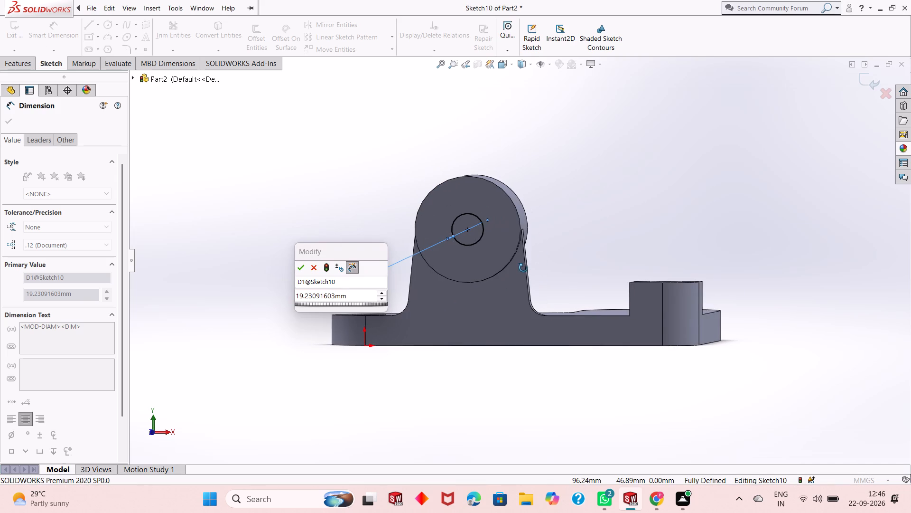
{"action": "middle_click_drag", "start_coordinate": [523, 268], "coordinate": [505, 279]}
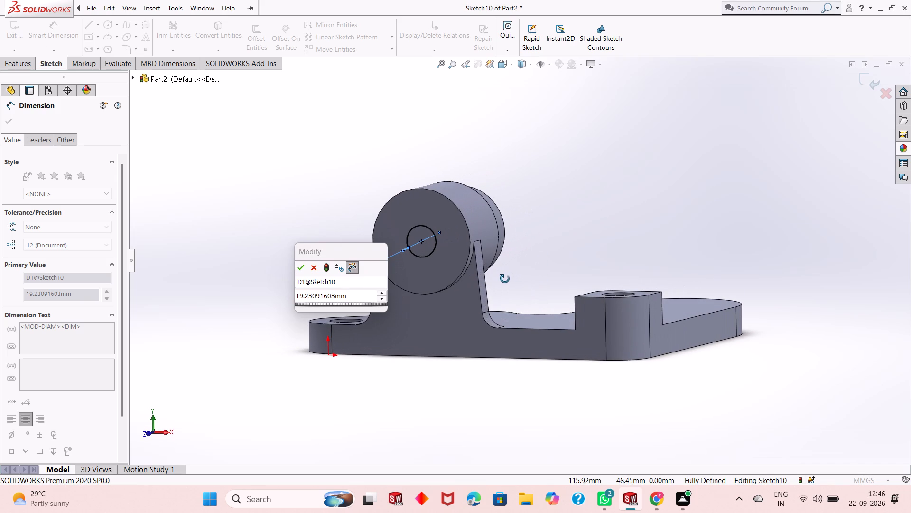
{"action": "middle_click_drag", "start_coordinate": [505, 279], "coordinate": [488, 285]}
{"action": "middle_click_drag", "start_coordinate": [486, 269], "coordinate": [472, 285]}
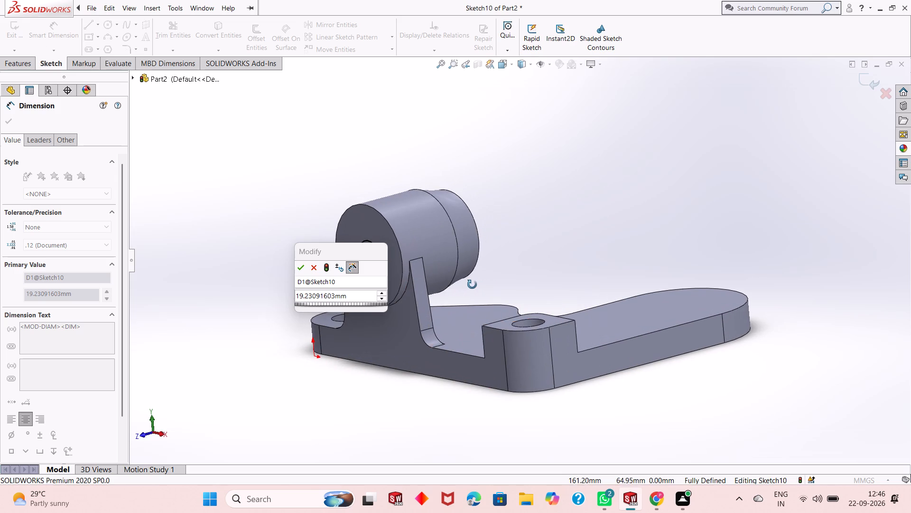
{"action": "middle_click_drag", "start_coordinate": [472, 285], "coordinate": [515, 273]}
{"action": "middle_click_drag", "start_coordinate": [515, 272], "coordinate": [509, 279]}
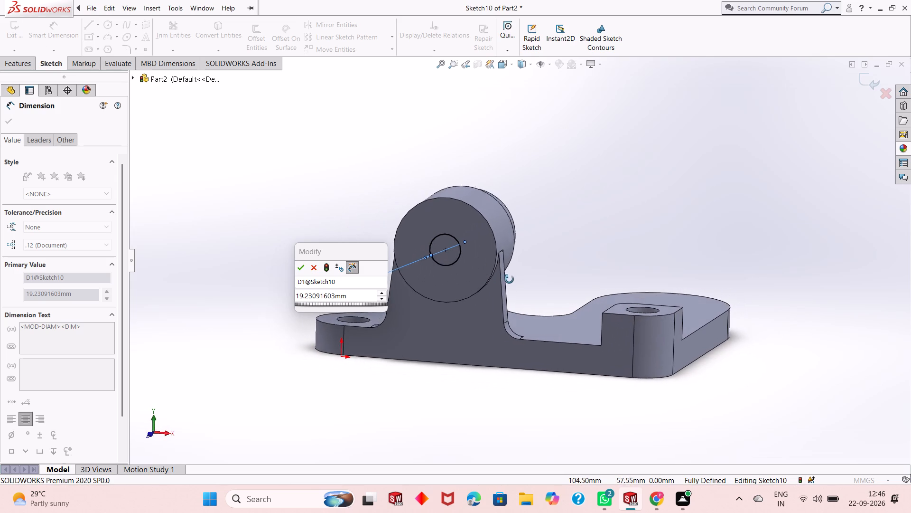
{"action": "middle_click_drag", "start_coordinate": [509, 279], "coordinate": [503, 286]}
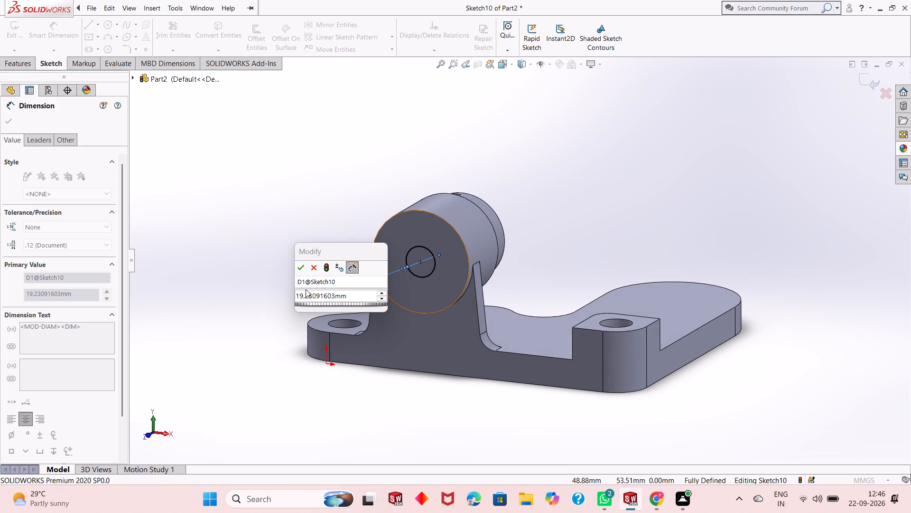
{"action": "double_click", "coordinate": [346, 296]}
{"action": "type", "text": "35"}
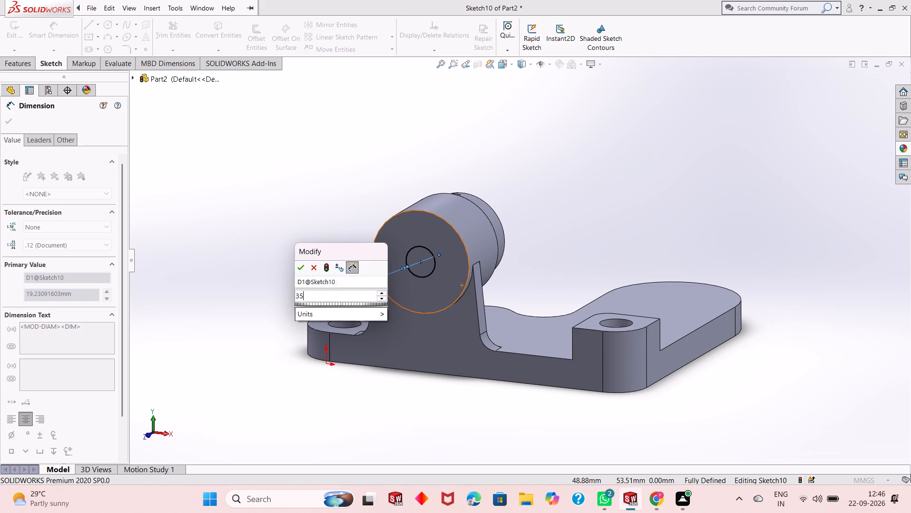
{"action": "key", "text": "Return"}
{"action": "key", "text": "ctrl+8"}
{"action": "key", "text": "Escape"}
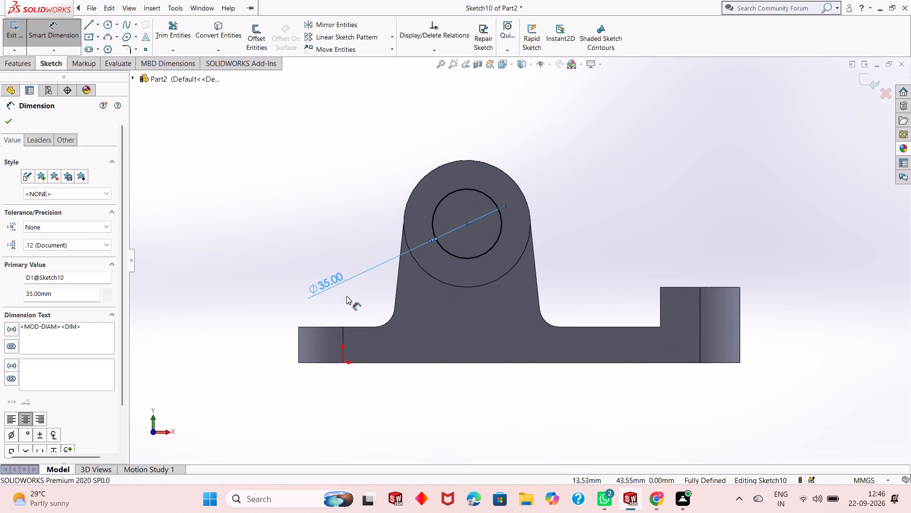
Set the diameter of the circle on the round boss's end face to 25 mm.
{"action": "middle_click_drag", "start_coordinate": [514, 215], "coordinate": [493, 230]}
{"action": "middle_click_drag", "start_coordinate": [493, 230], "coordinate": [491, 231]}
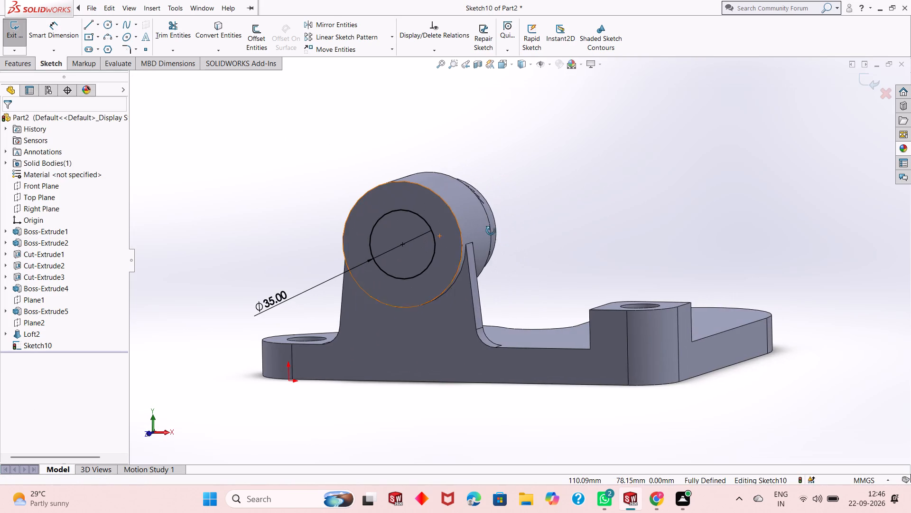
{"action": "middle_click_drag", "start_coordinate": [491, 231], "coordinate": [481, 236]}
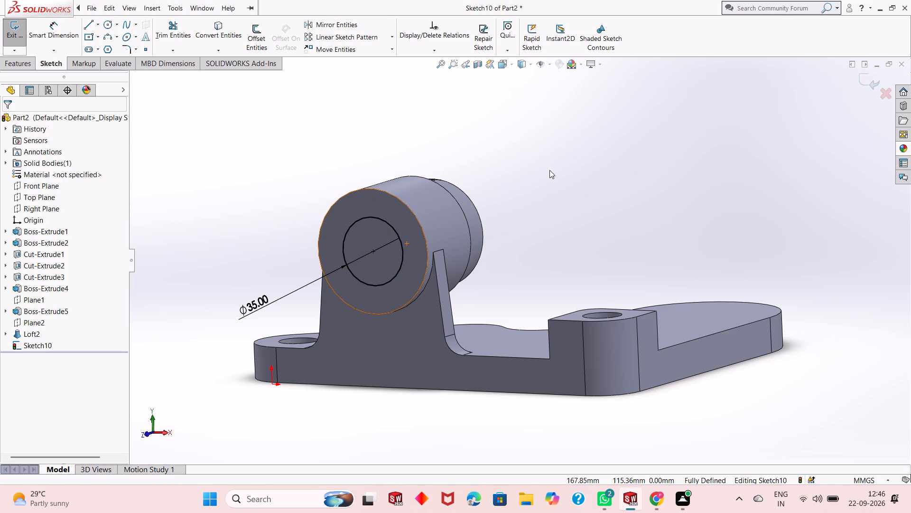
{"action": "double_click", "coordinate": [262, 304]}
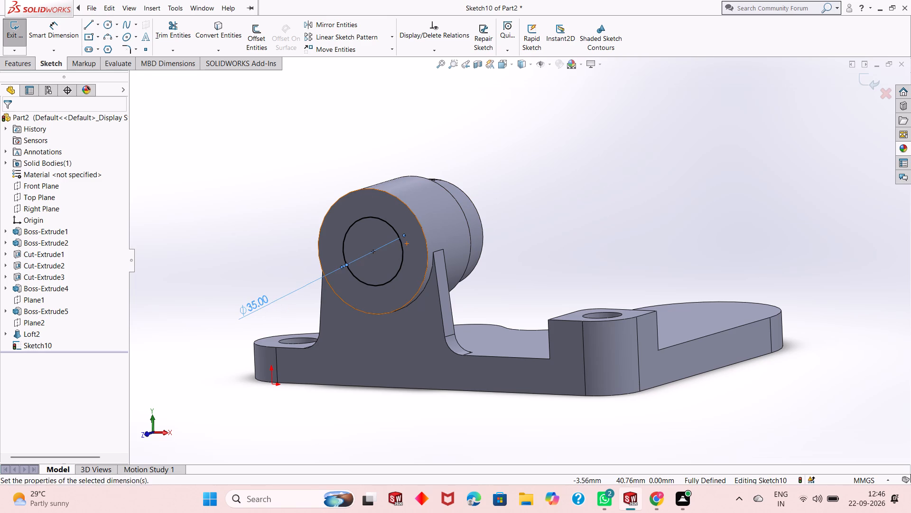
{"action": "type", "text": "25"}
{"action": "key", "text": "Return"}
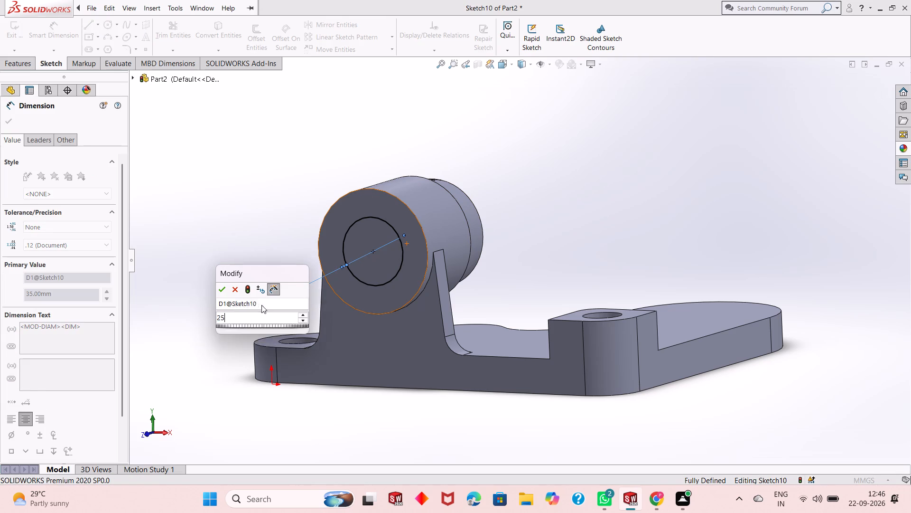
{"action": "left_click", "coordinate": [4, 121]}
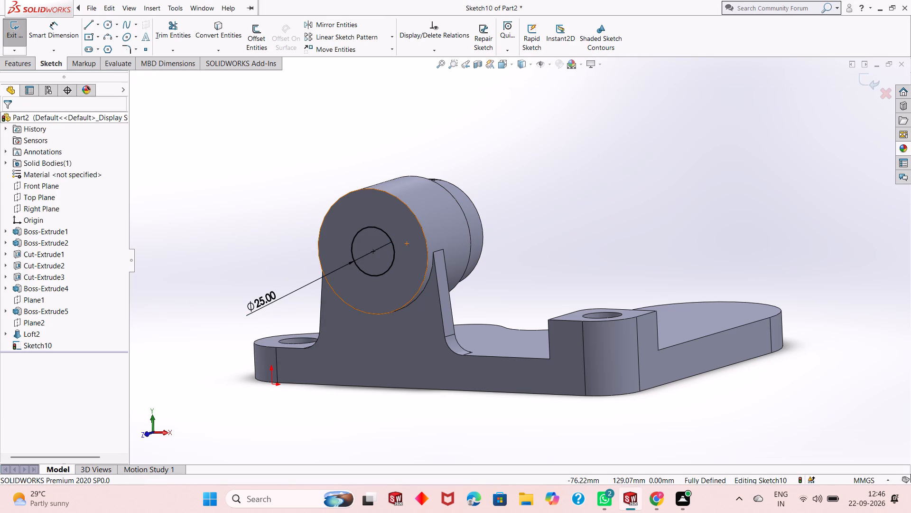
Cut the 25 mm circle through the round boss and loft with an Extruded Cut set to Through All.
{"action": "left_click", "coordinate": [32, 61]}
{"action": "left_click", "coordinate": [155, 35]}
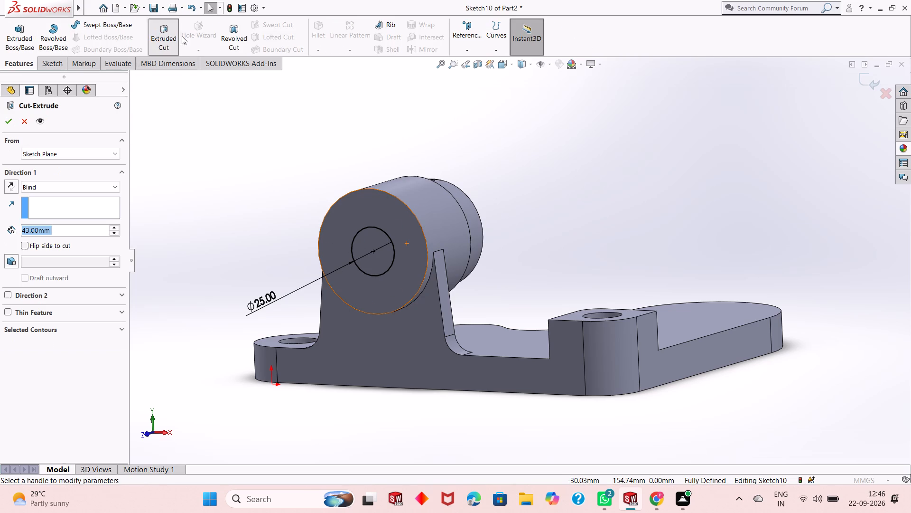
{"action": "left_click", "coordinate": [27, 186]}
{"action": "left_click", "coordinate": [38, 206]}
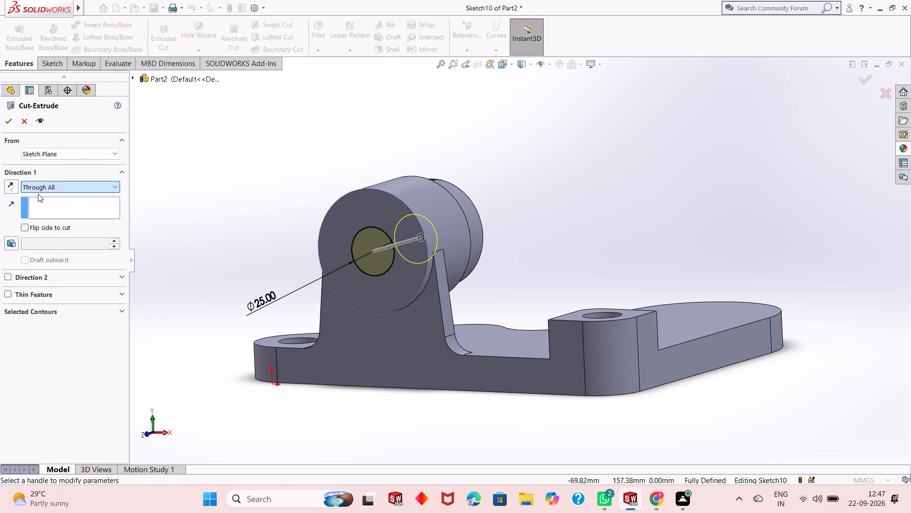
{"action": "left_click", "coordinate": [3, 118]}
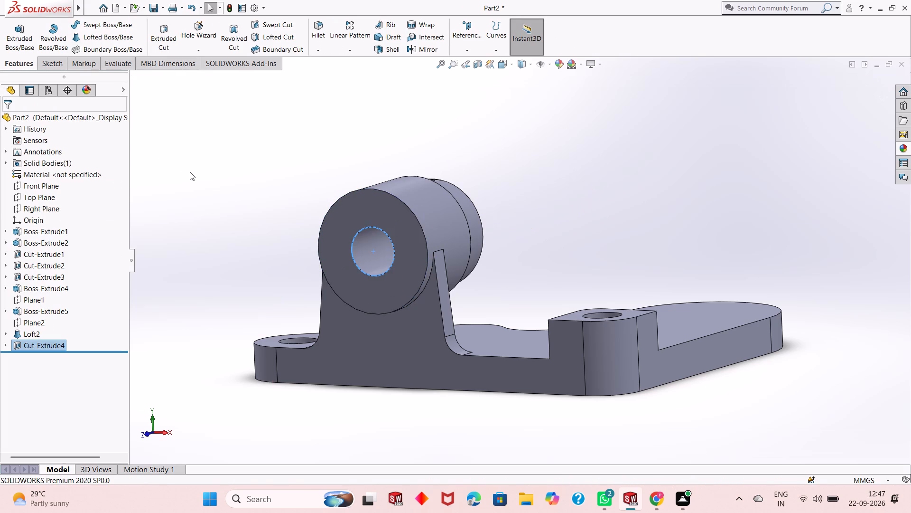
{"action": "left_click", "coordinate": [190, 172]}
Start a reference plane from the Top Plane with an upward offset of 60 mm.
{"action": "middle_click_drag", "start_coordinate": [357, 199], "coordinate": [390, 248]}
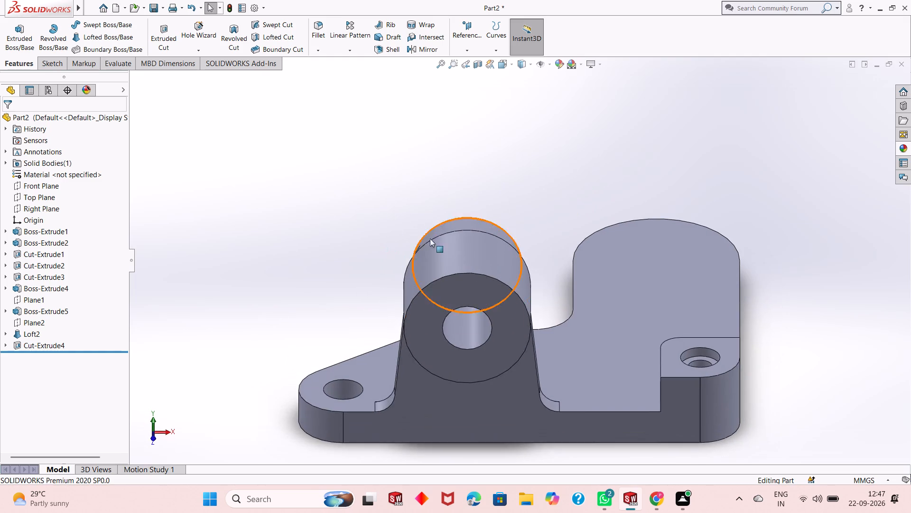
{"action": "scroll", "coordinate": [438, 236], "scroll_direction": "up", "scroll_amount": 2}
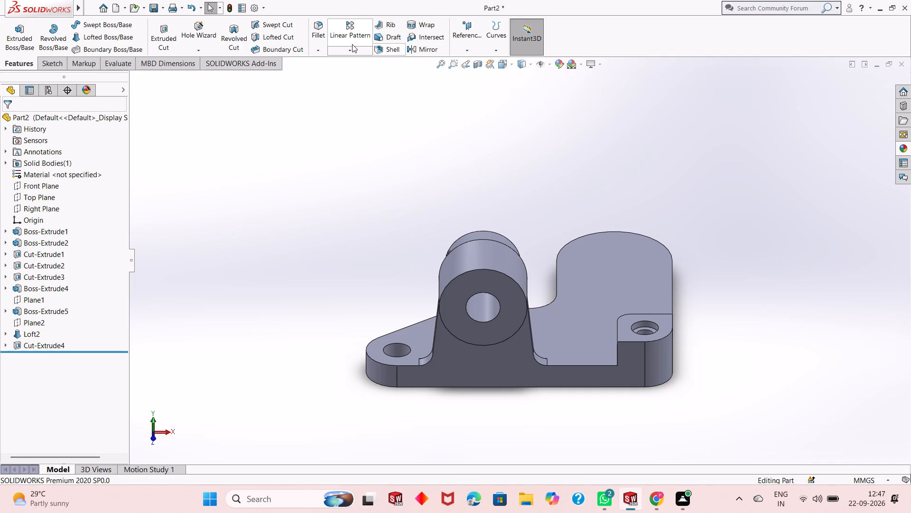
{"action": "left_click", "coordinate": [454, 44]}
{"action": "left_click", "coordinate": [467, 61]}
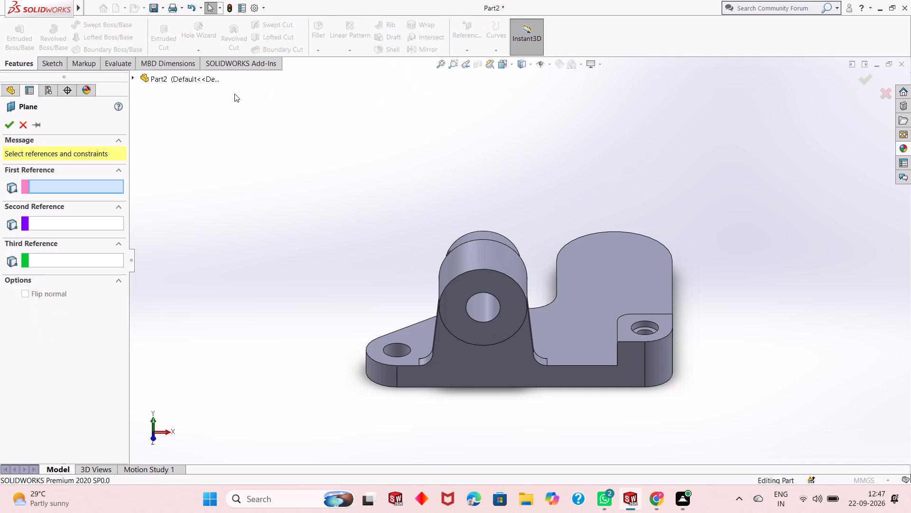
{"action": "left_click", "coordinate": [142, 77]}
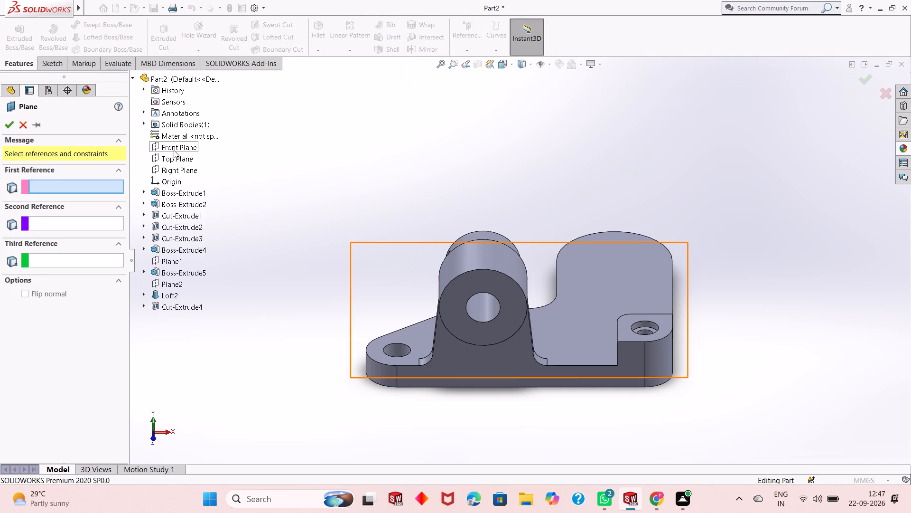
{"action": "left_click", "coordinate": [175, 158]}
{"action": "middle_click_drag", "start_coordinate": [587, 298], "coordinate": [592, 235]}
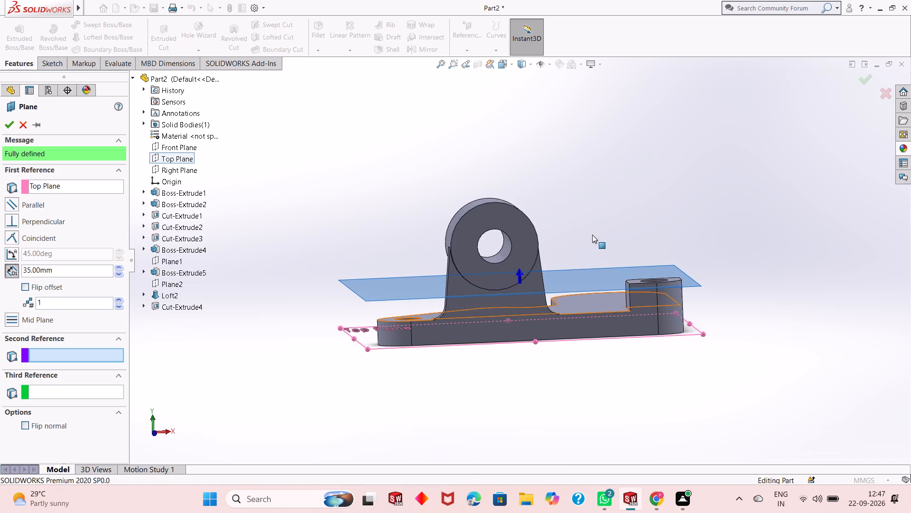
{"action": "double_click", "coordinate": [75, 273]}
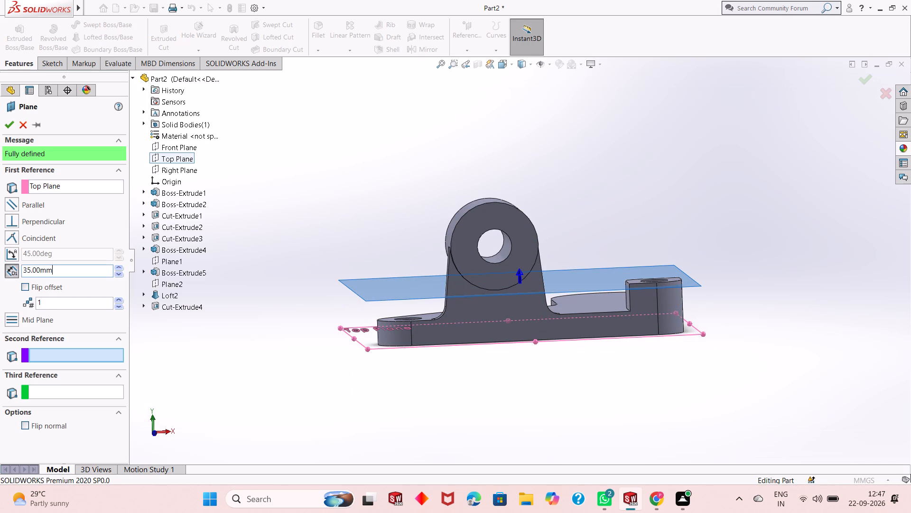
{"action": "type", "text": "60"}
{"action": "key", "text": "Return"}
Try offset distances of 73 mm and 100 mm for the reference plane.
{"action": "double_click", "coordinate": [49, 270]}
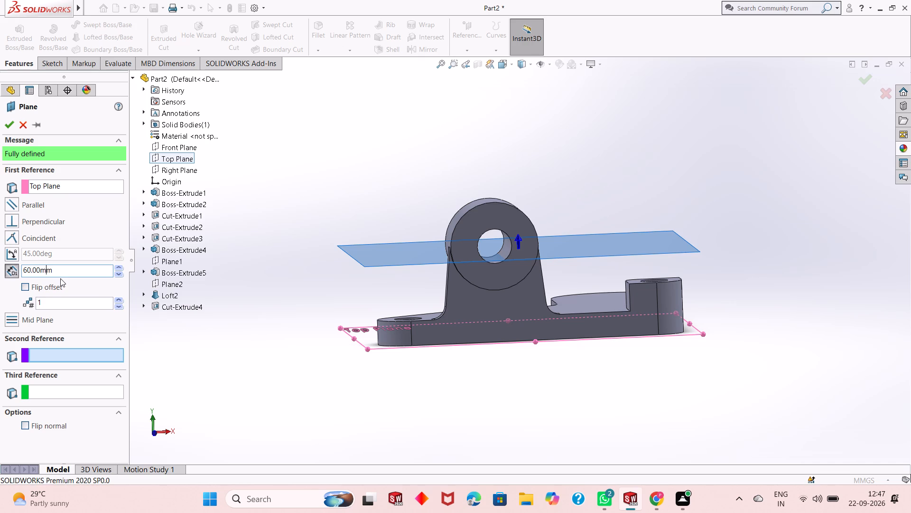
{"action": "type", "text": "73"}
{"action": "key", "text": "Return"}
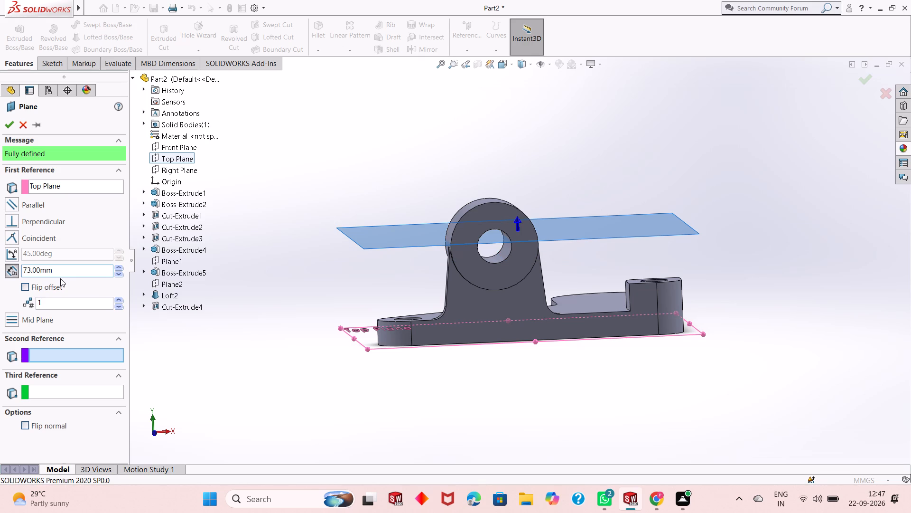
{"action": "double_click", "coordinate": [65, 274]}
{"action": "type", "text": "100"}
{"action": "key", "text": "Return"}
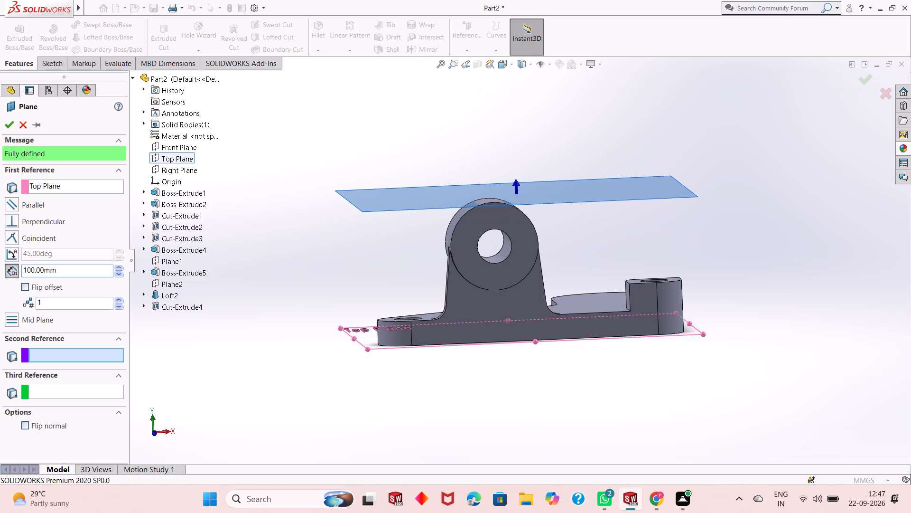
Set the reference plane's offset from the Top Plane to 105 mm and create the plane.
{"action": "double_click", "coordinate": [53, 269]}
{"action": "type", "text": "105"}
{"action": "key", "text": "Return"}
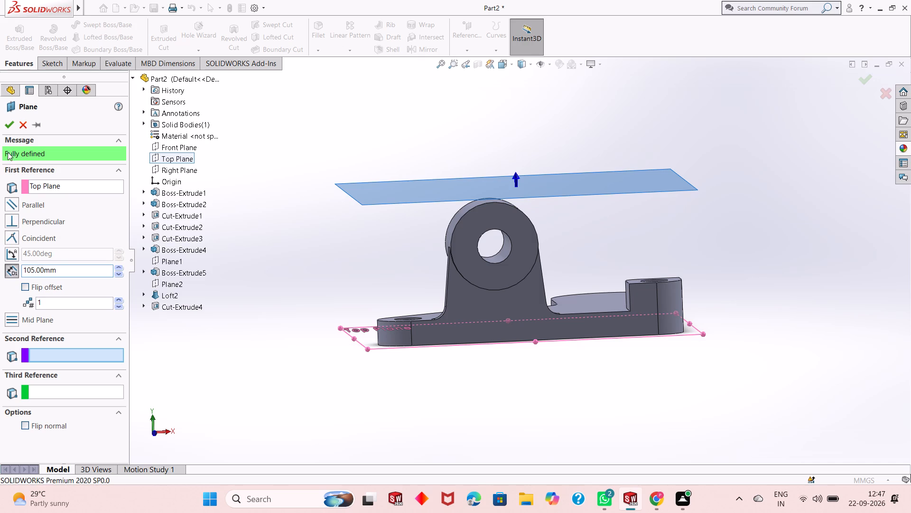
{"action": "left_click", "coordinate": [9, 126]}
Start a new sketch on the reference plane 105 mm above the Top Plane.
{"action": "left_click", "coordinate": [408, 196]}
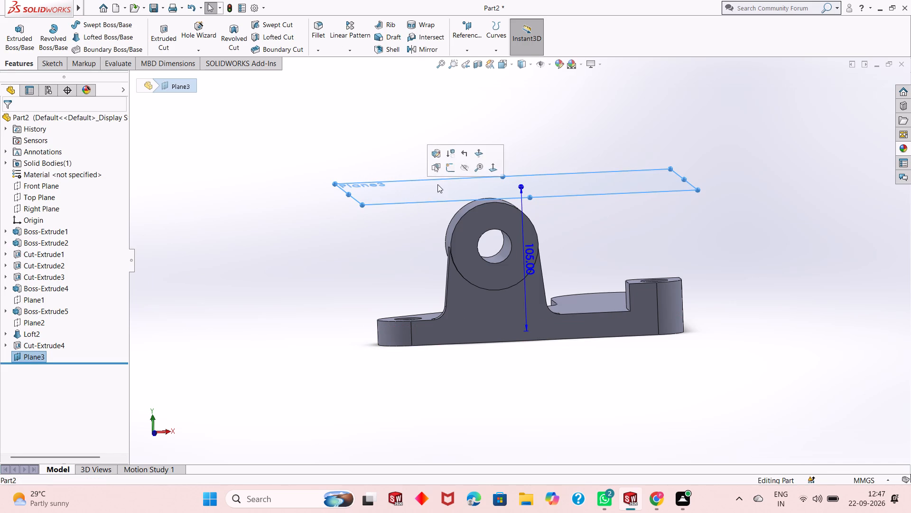
{"action": "left_click", "coordinate": [448, 171]}
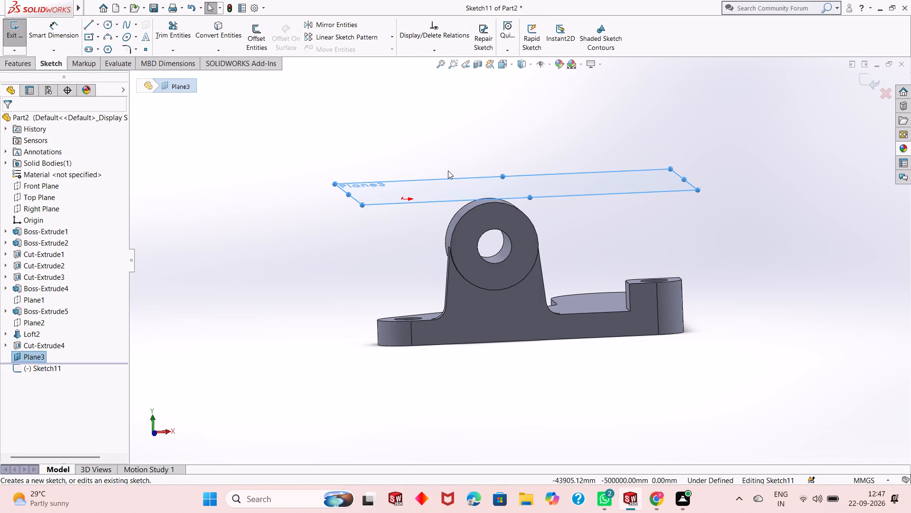
{"action": "key", "text": "ctrl+8"}
{"action": "key", "text": "Escape"}
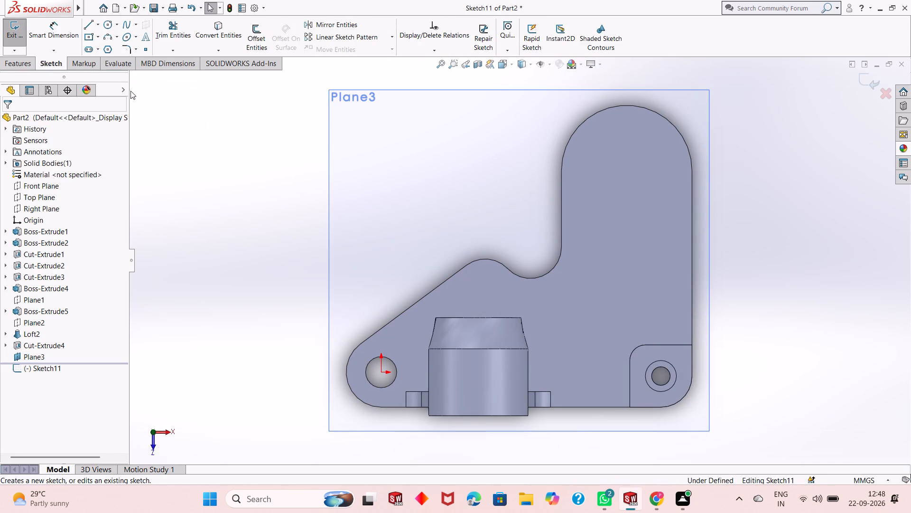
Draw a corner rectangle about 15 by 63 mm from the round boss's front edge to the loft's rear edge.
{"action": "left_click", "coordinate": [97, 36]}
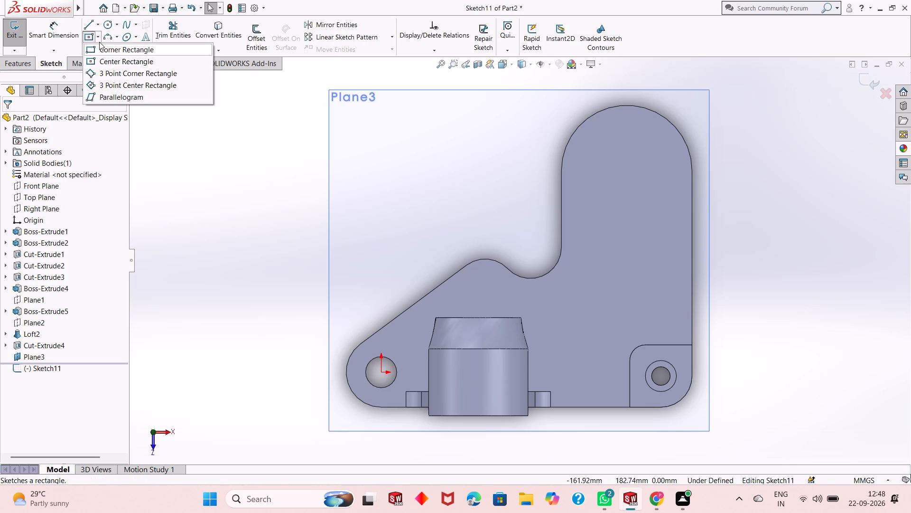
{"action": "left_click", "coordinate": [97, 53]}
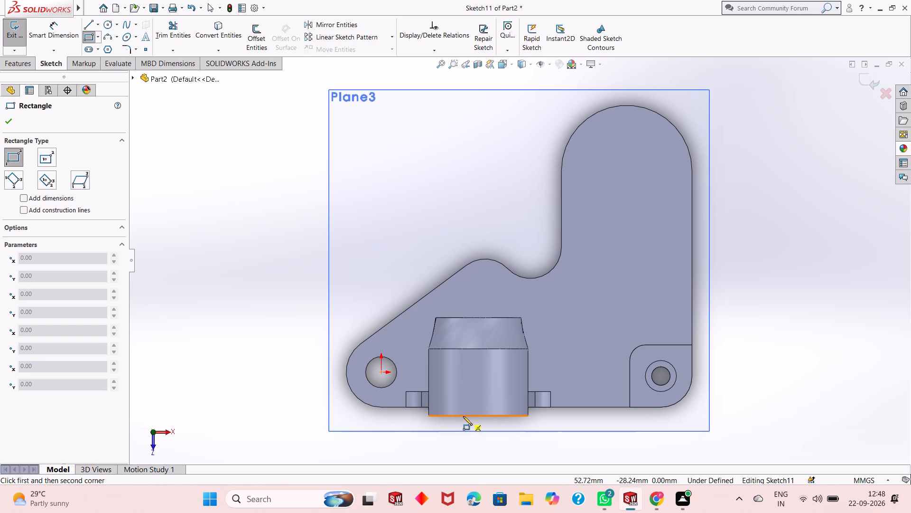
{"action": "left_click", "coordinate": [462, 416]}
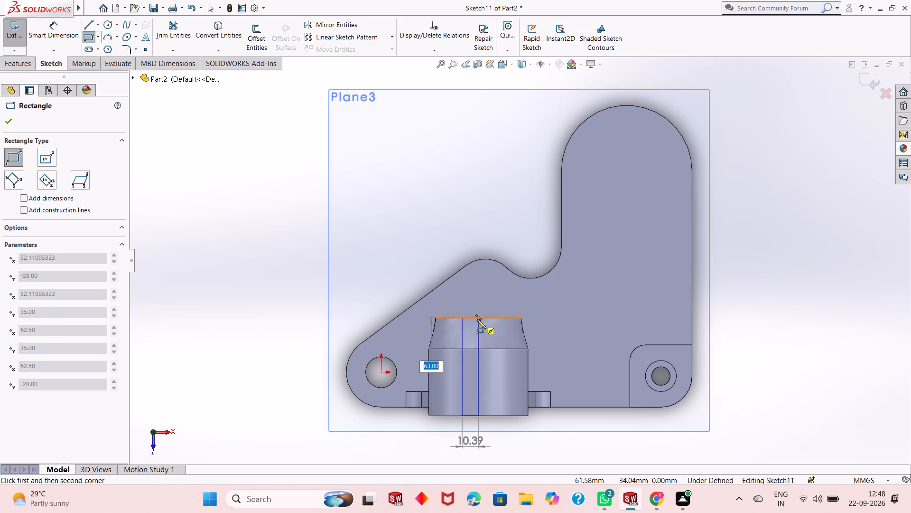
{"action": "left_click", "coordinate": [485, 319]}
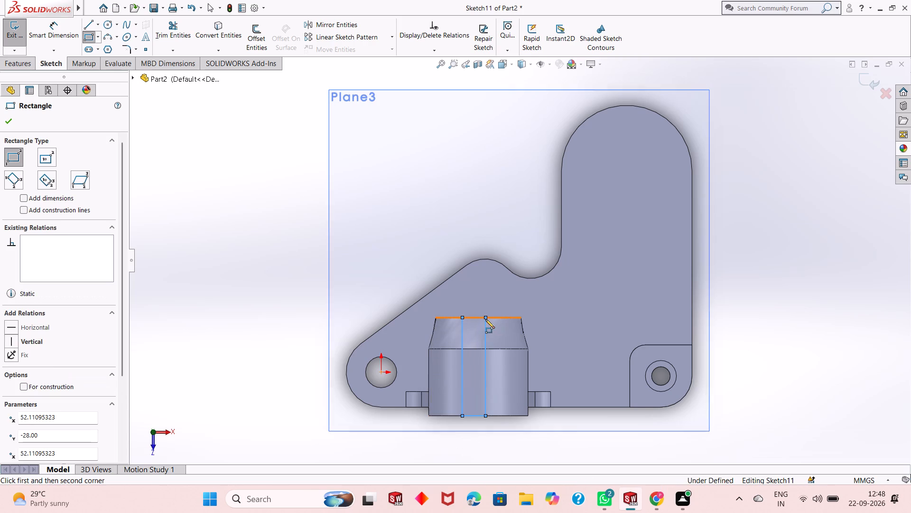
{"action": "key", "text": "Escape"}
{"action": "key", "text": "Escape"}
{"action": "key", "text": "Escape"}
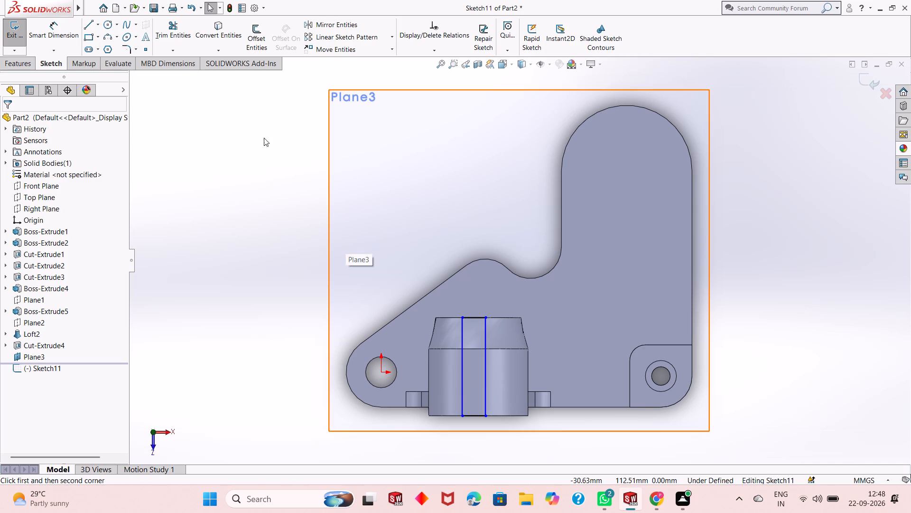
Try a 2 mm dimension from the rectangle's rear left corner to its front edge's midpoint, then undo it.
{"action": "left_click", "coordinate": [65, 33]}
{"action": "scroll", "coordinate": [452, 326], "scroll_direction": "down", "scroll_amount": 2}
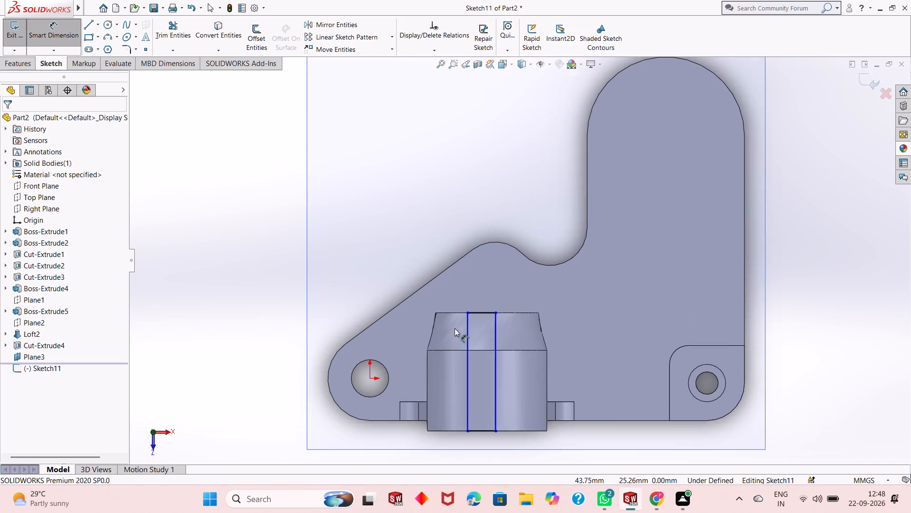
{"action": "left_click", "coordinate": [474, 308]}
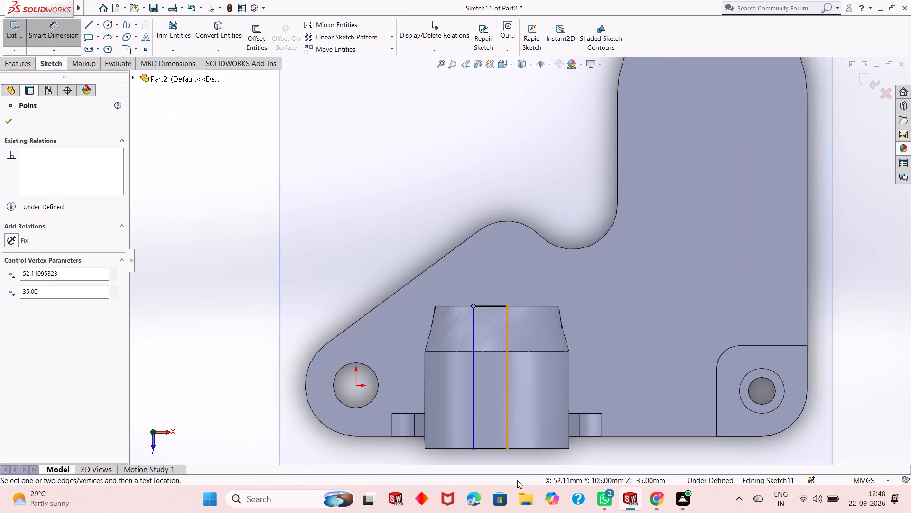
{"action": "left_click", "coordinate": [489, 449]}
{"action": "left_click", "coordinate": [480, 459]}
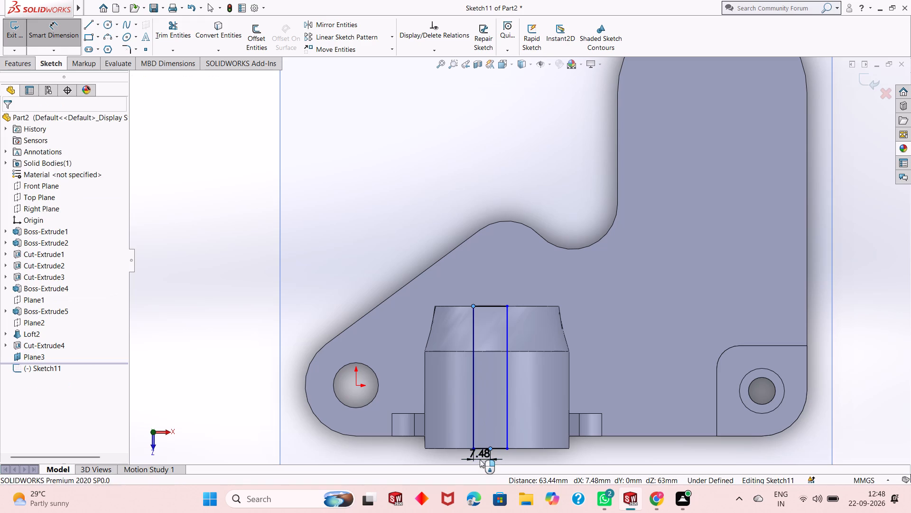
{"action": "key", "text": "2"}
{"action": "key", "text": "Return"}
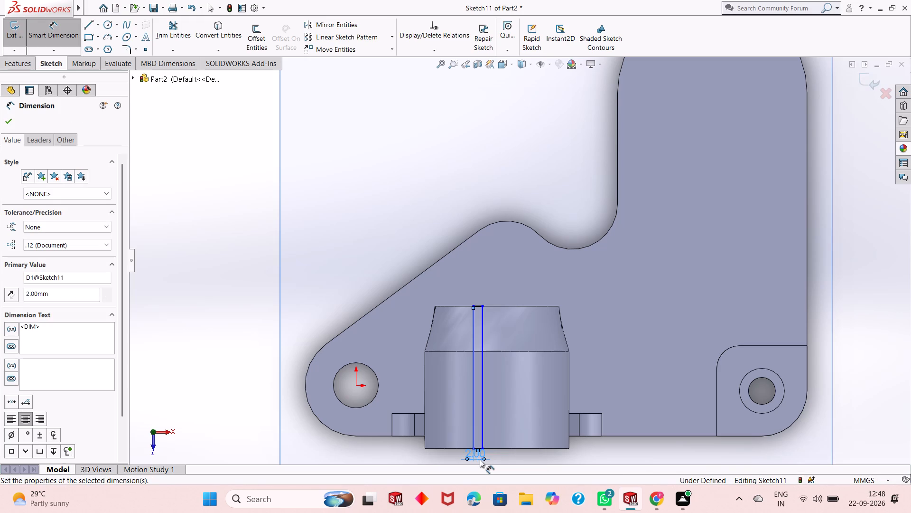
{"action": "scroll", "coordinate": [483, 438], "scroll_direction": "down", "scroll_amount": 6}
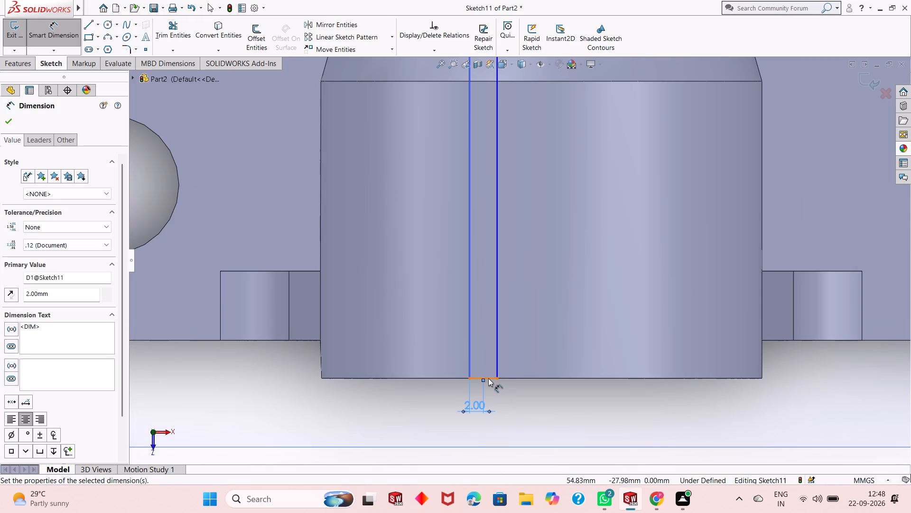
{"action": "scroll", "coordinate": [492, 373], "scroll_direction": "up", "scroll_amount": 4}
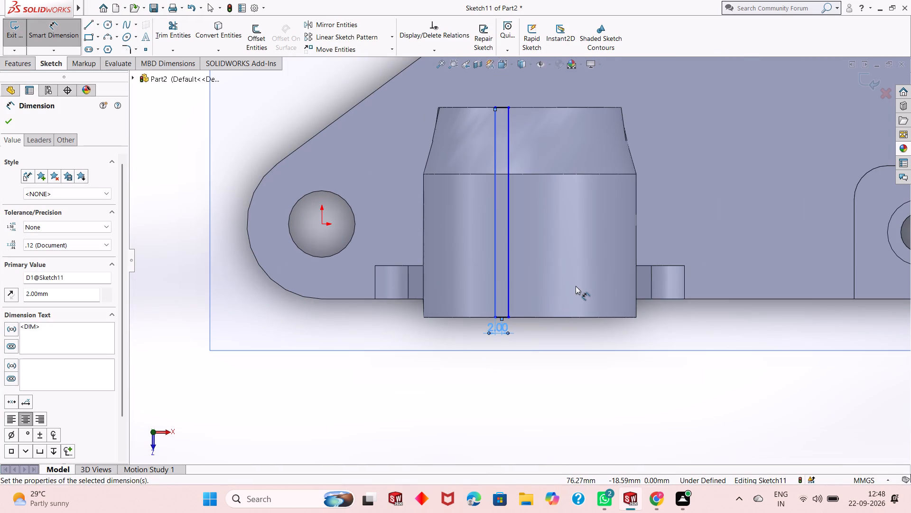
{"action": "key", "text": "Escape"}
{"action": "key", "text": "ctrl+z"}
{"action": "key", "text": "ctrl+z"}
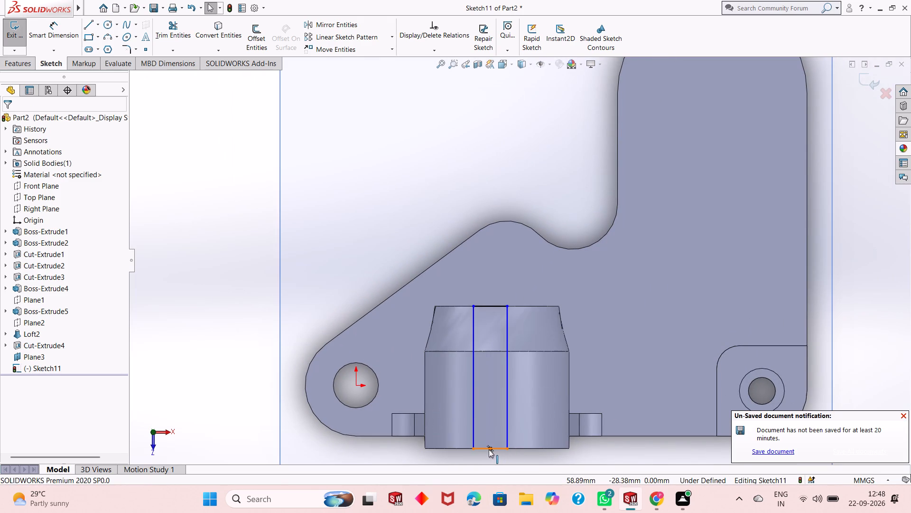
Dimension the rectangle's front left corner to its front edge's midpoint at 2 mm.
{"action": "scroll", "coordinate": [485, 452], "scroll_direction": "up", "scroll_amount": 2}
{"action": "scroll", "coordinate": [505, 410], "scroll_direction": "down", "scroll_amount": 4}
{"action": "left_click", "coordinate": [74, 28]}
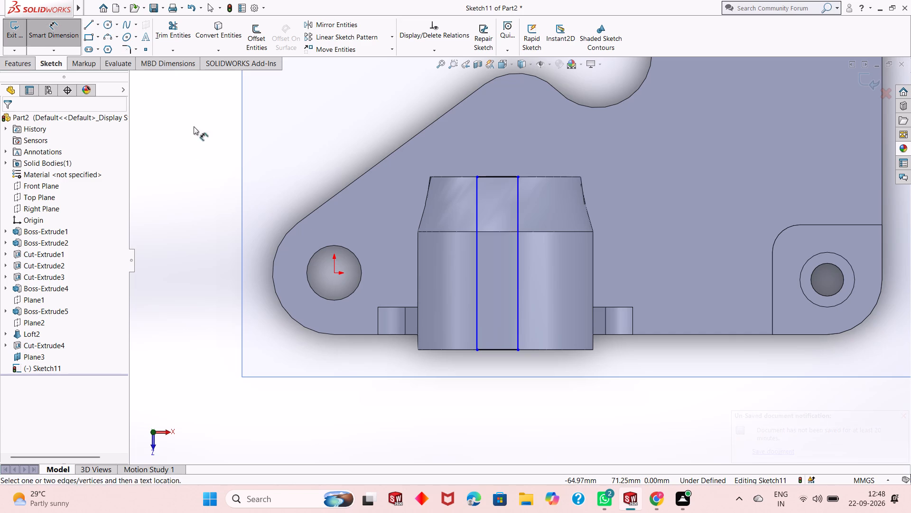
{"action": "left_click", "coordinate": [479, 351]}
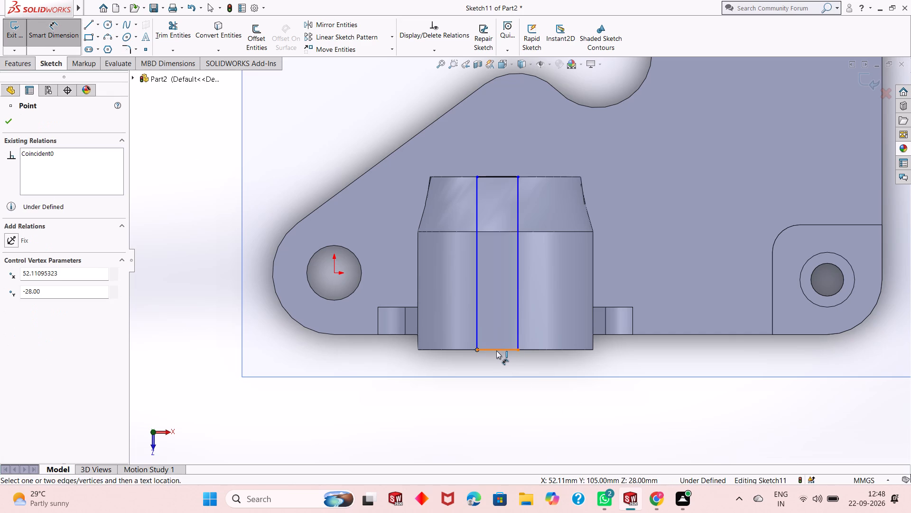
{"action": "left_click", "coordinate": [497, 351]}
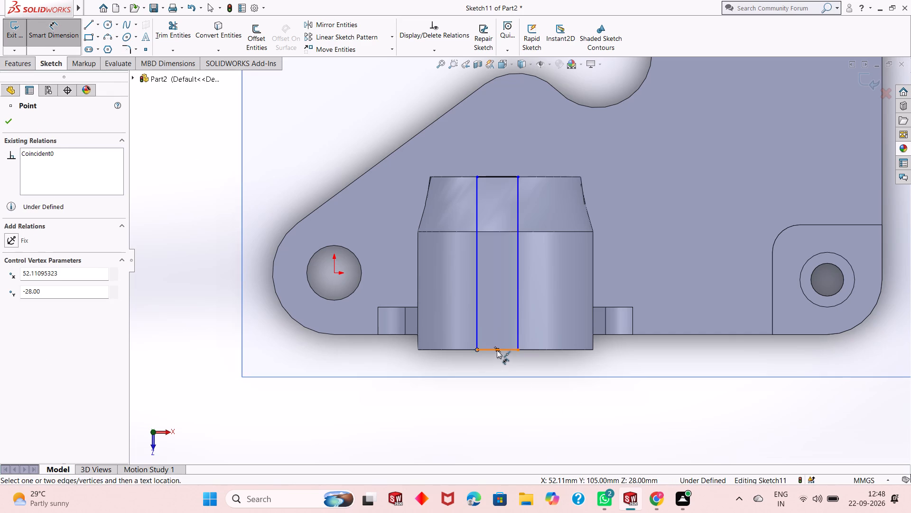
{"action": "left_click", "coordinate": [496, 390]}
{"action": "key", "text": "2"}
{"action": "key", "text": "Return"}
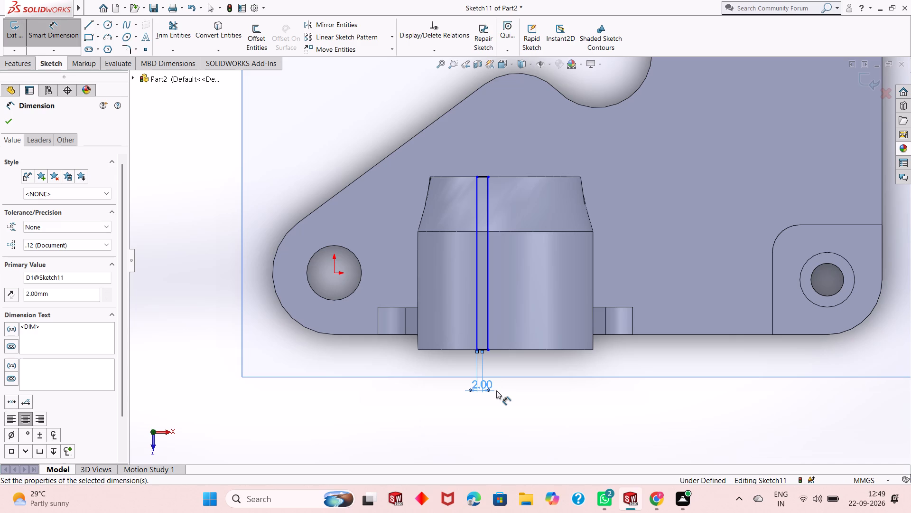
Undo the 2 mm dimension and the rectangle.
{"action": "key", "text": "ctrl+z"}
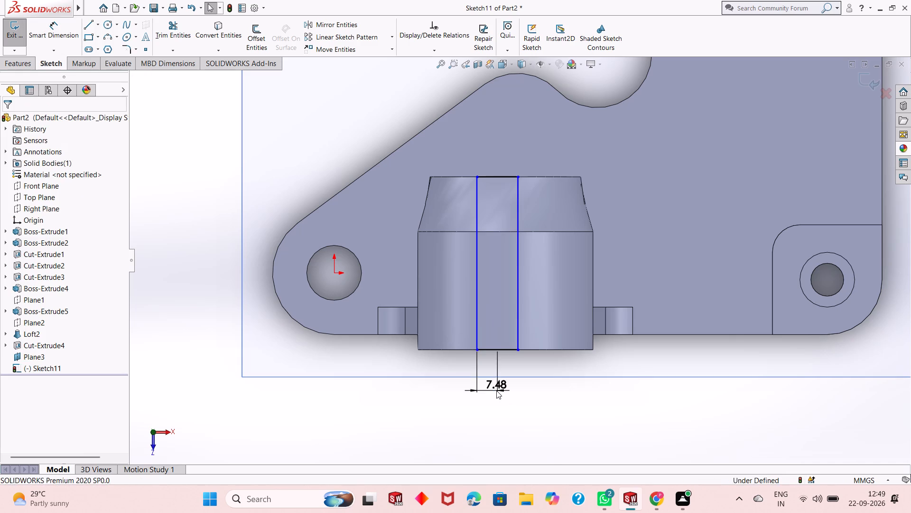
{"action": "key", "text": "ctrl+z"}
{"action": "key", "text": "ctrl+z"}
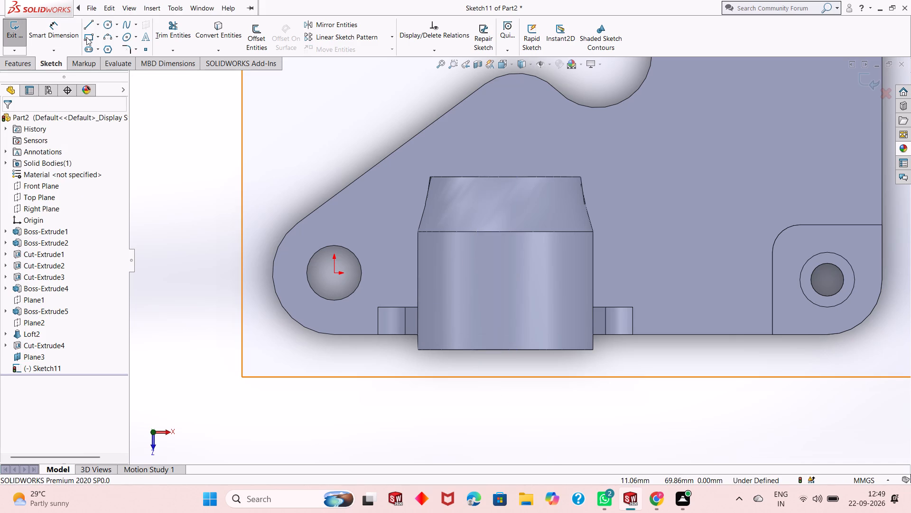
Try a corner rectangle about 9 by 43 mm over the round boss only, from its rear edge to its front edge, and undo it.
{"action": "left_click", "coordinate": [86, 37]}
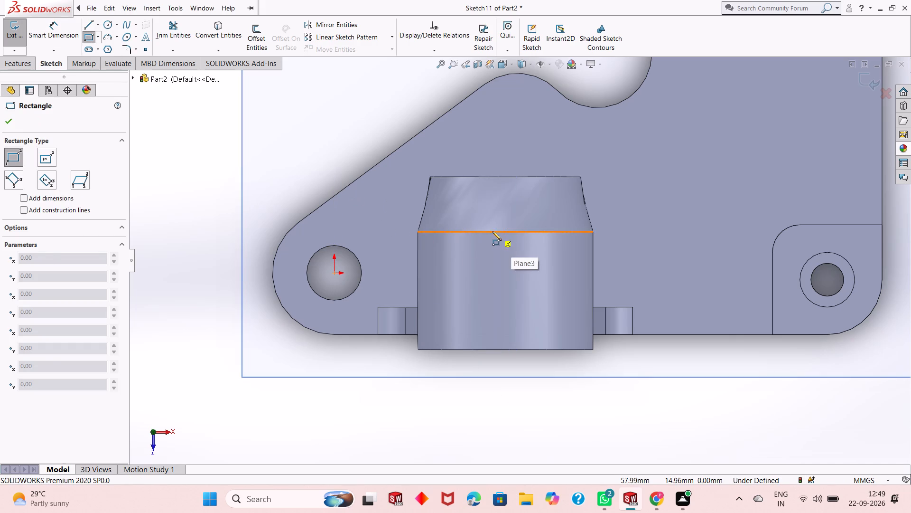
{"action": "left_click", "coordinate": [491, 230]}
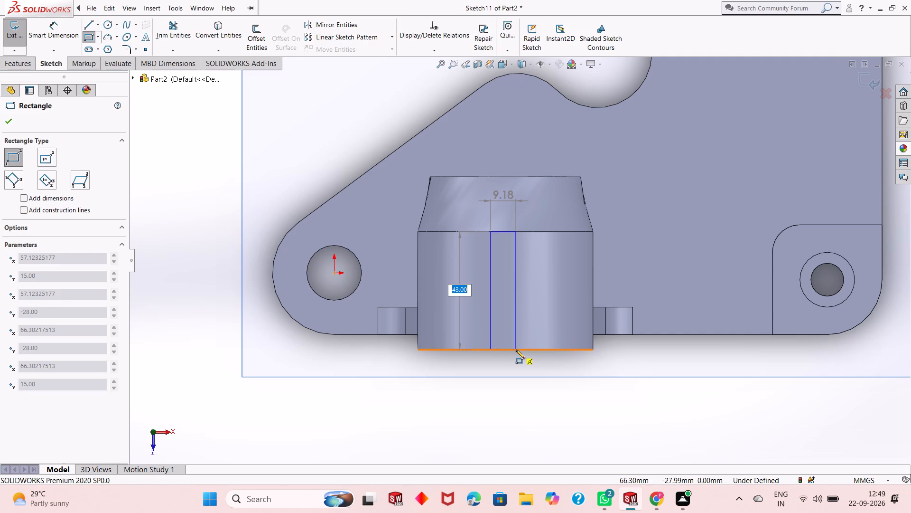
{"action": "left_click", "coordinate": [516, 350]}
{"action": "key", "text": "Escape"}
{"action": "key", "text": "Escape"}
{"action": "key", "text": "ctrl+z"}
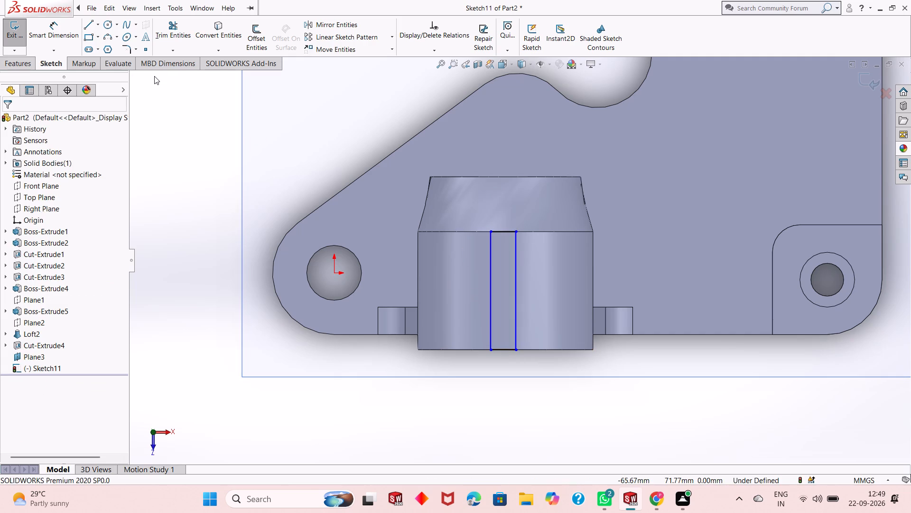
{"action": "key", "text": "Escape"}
Draw a corner rectangle about 10 by 66 mm from just behind the loft to the round boss's front edge.
{"action": "left_click", "coordinate": [88, 36]}
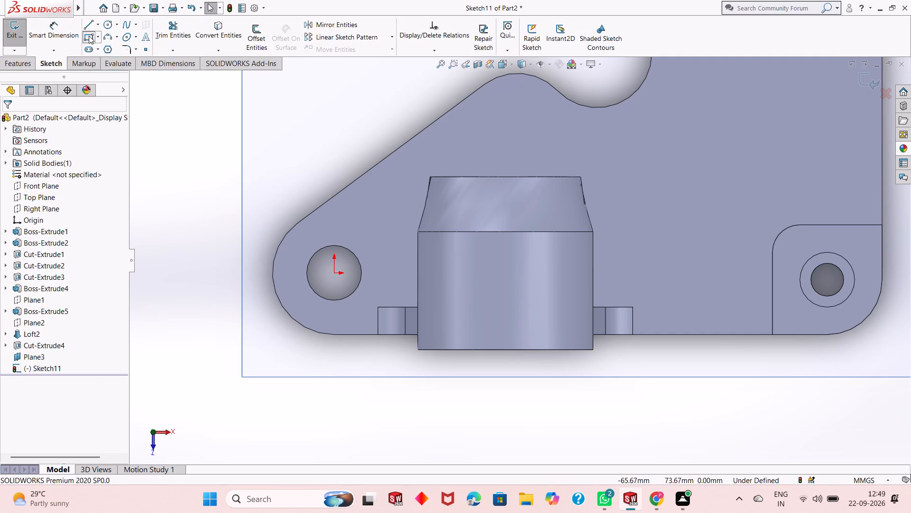
{"action": "left_click", "coordinate": [490, 169]}
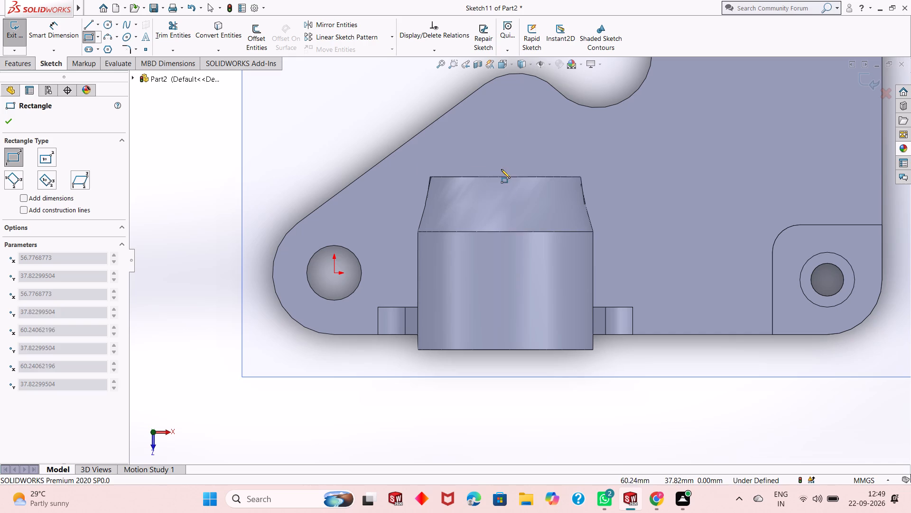
{"action": "left_click", "coordinate": [517, 351]}
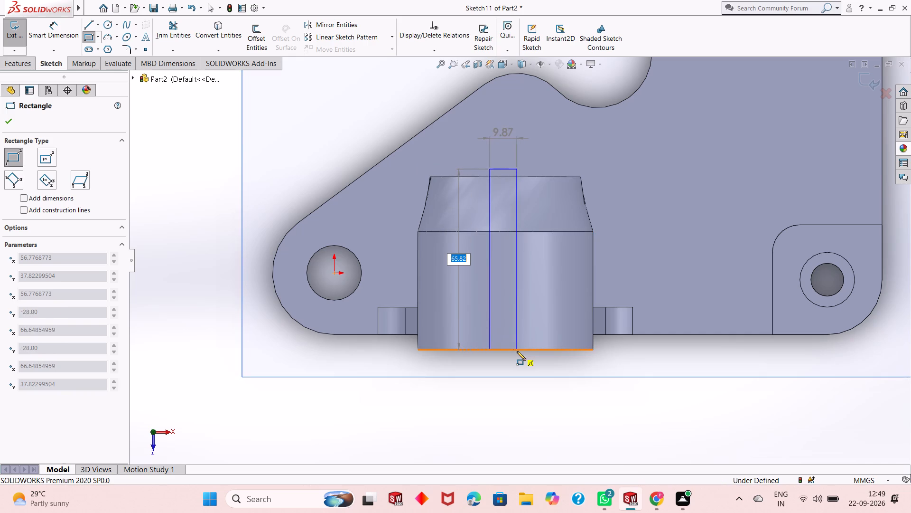
{"action": "key", "text": "Escape"}
{"action": "key", "text": "Escape"}
{"action": "key", "text": "Escape"}
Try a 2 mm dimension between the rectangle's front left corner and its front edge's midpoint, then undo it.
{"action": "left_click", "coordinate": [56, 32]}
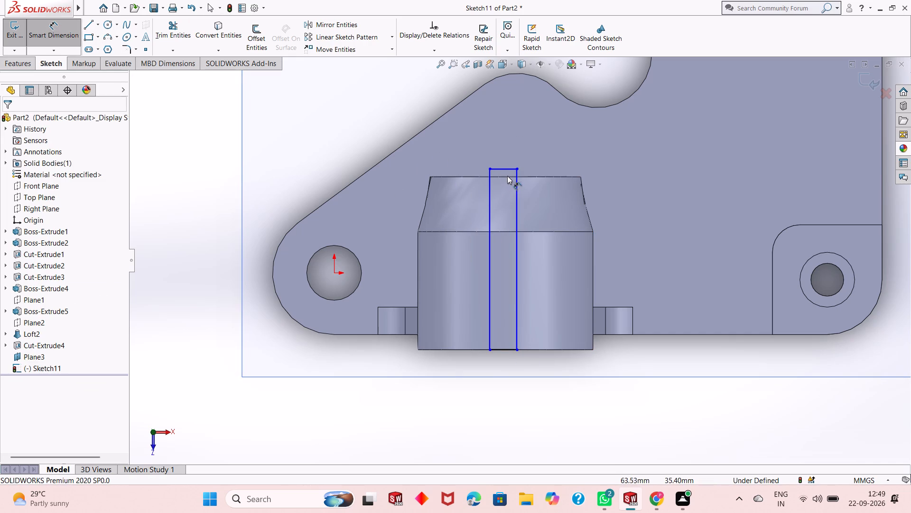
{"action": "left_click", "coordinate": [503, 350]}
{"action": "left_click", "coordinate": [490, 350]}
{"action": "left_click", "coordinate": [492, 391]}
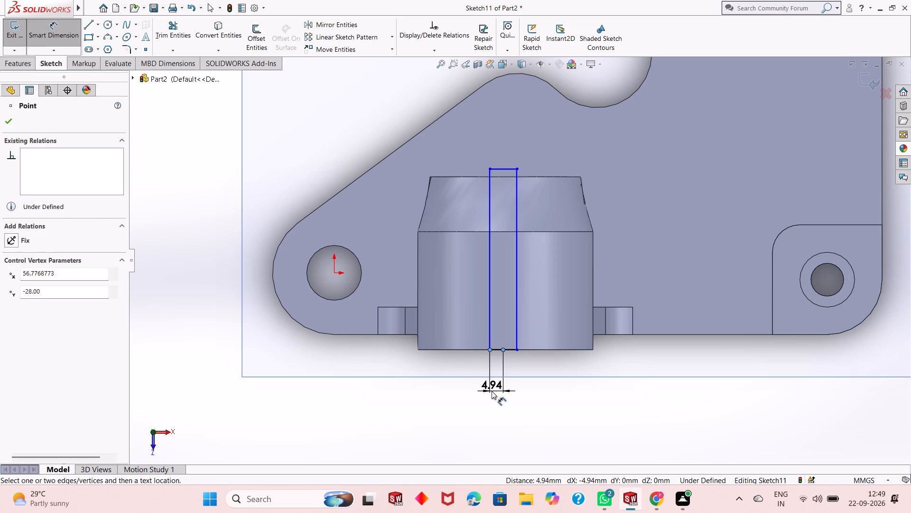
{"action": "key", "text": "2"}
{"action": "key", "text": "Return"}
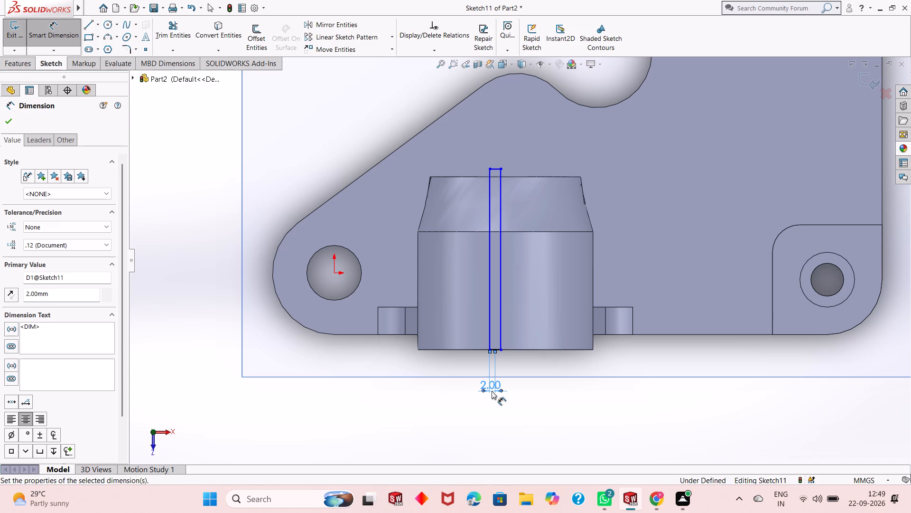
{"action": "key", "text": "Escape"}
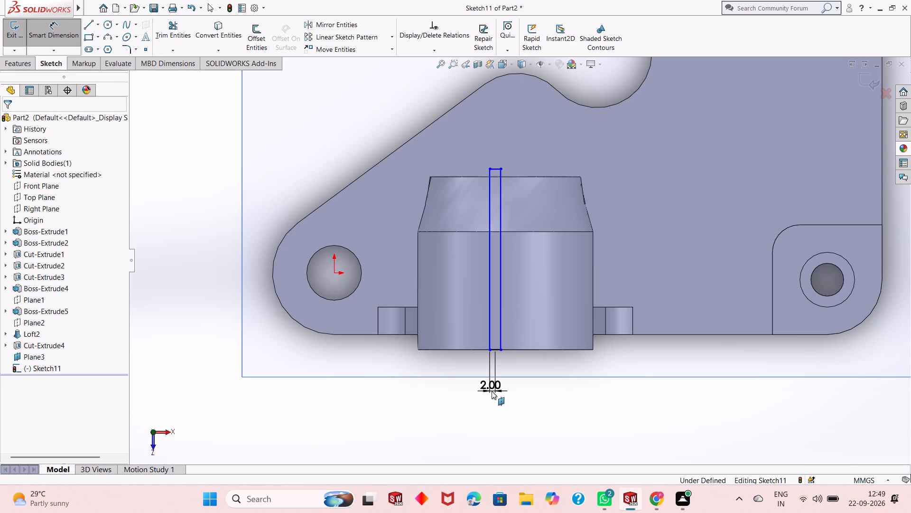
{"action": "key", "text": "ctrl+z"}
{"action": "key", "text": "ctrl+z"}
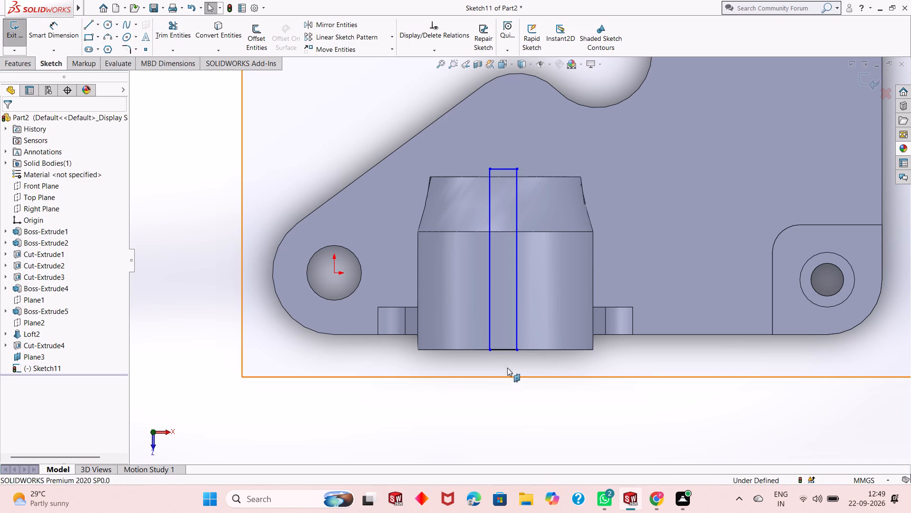
Dimension the rectangle's front right corner to its front edge's midpoint at 2 mm.
{"action": "left_click", "coordinate": [65, 34]}
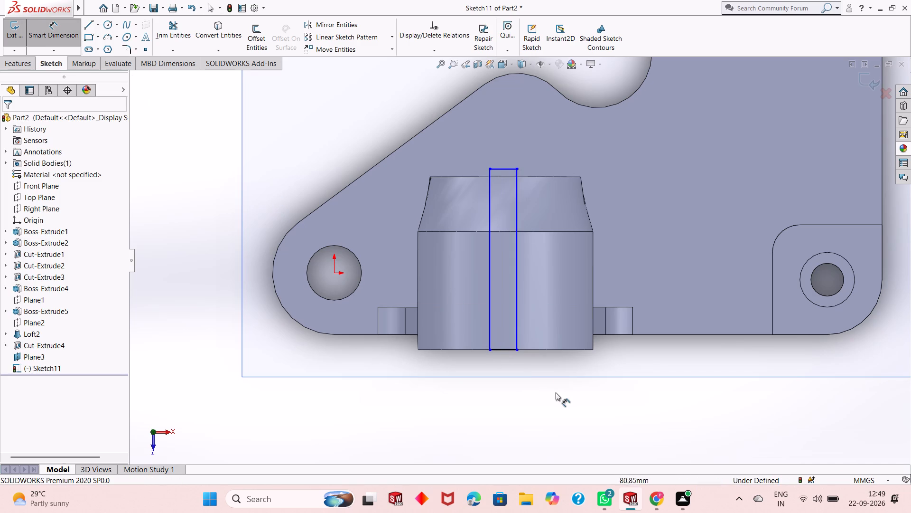
{"action": "left_click", "coordinate": [502, 349]}
{"action": "left_click", "coordinate": [517, 349]}
{"action": "left_click", "coordinate": [512, 390]}
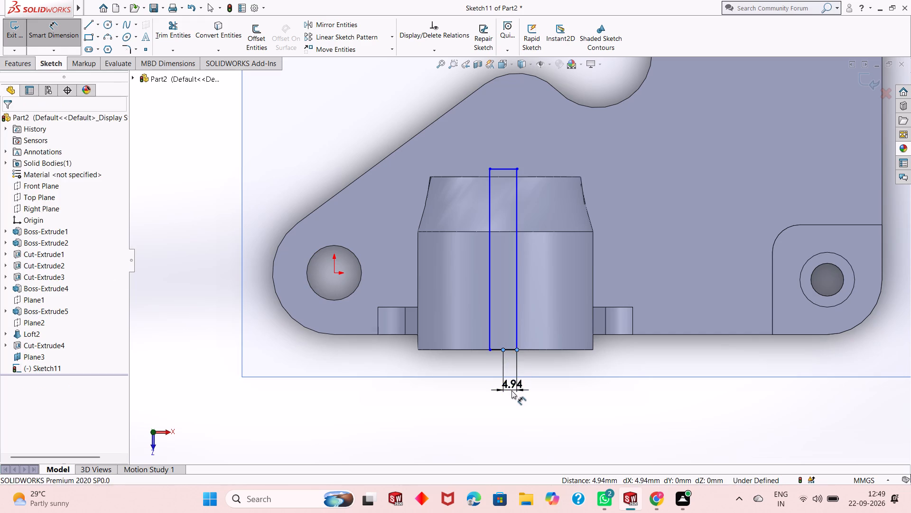
{"action": "key", "text": "2"}
{"action": "key", "text": "Return"}
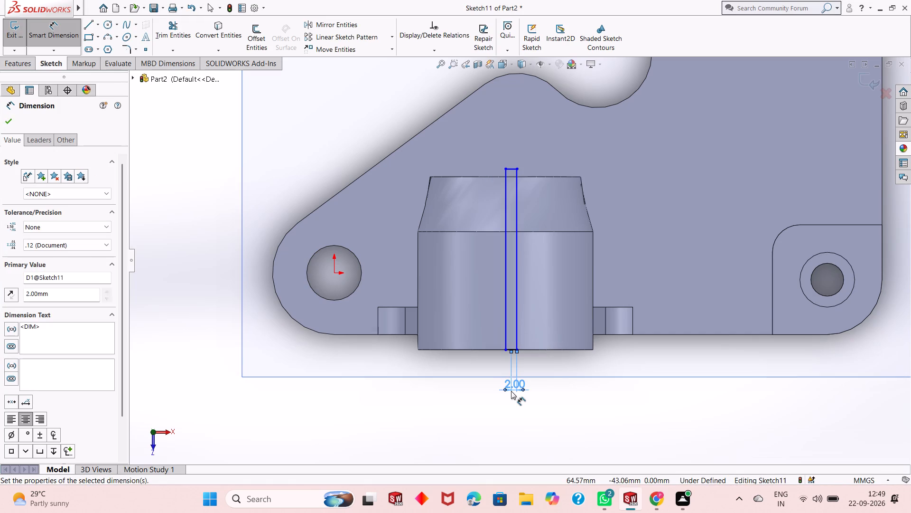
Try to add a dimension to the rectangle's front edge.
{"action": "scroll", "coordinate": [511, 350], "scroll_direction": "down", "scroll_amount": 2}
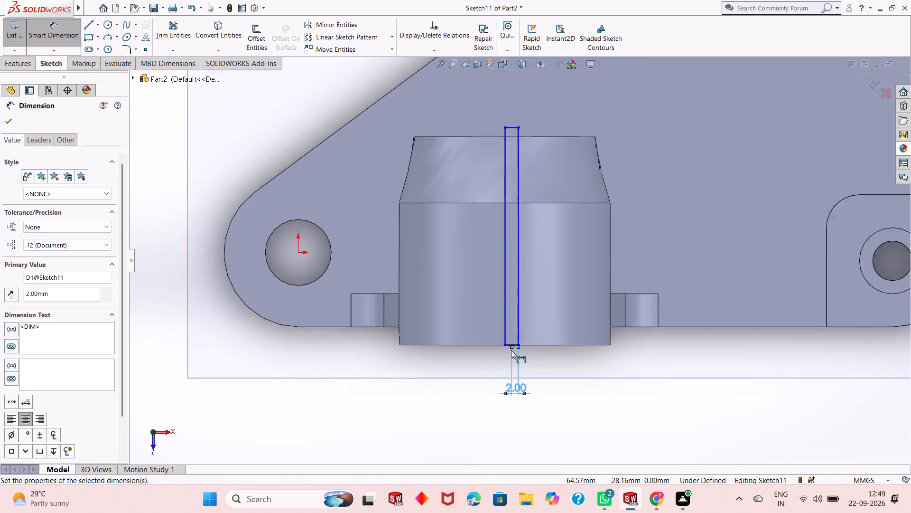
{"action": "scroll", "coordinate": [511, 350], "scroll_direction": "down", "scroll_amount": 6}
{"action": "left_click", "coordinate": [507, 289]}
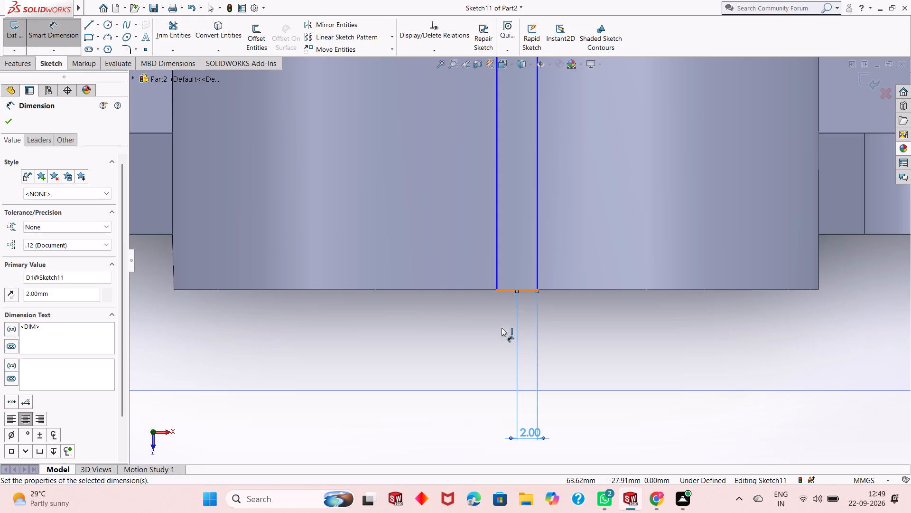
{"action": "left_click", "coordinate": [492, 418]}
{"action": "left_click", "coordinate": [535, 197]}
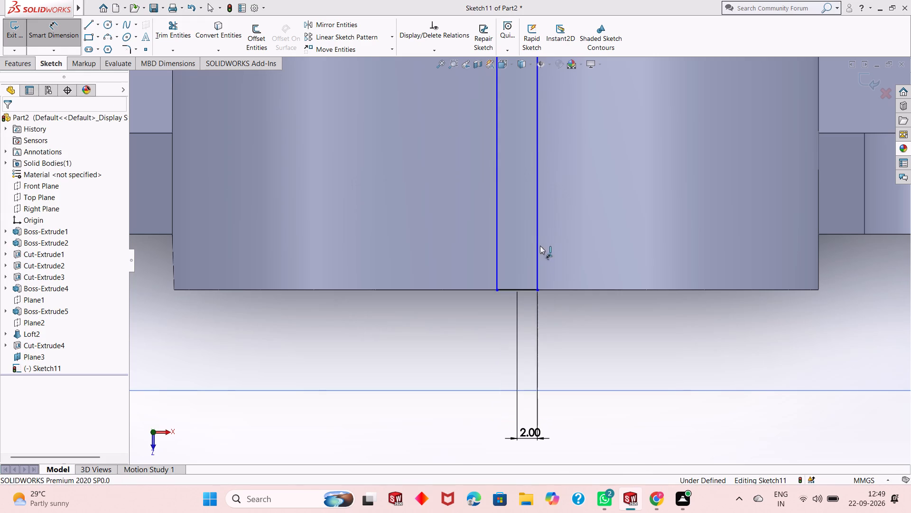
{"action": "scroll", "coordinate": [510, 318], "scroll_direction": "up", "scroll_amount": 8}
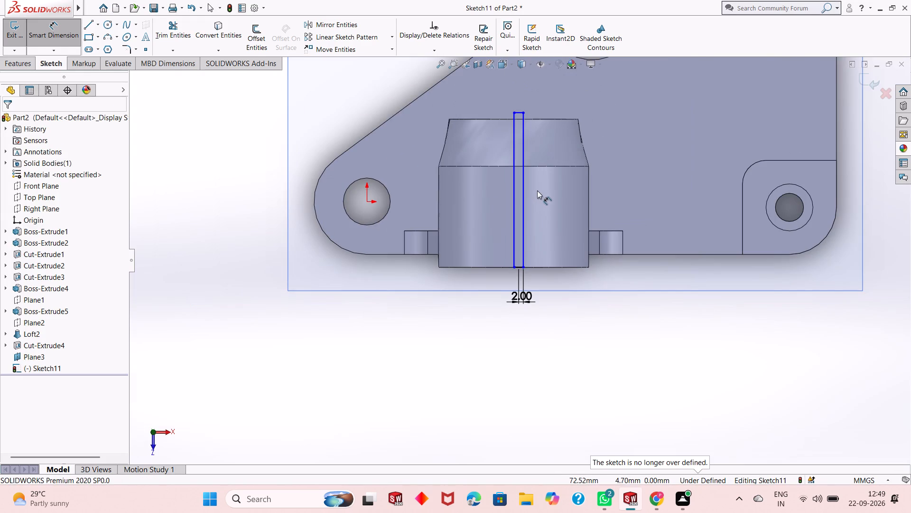
Undo the 2 mm dimension at the front edge and the corner rectangle over the loft and round boss.
{"action": "key", "text": "ctrl+z"}
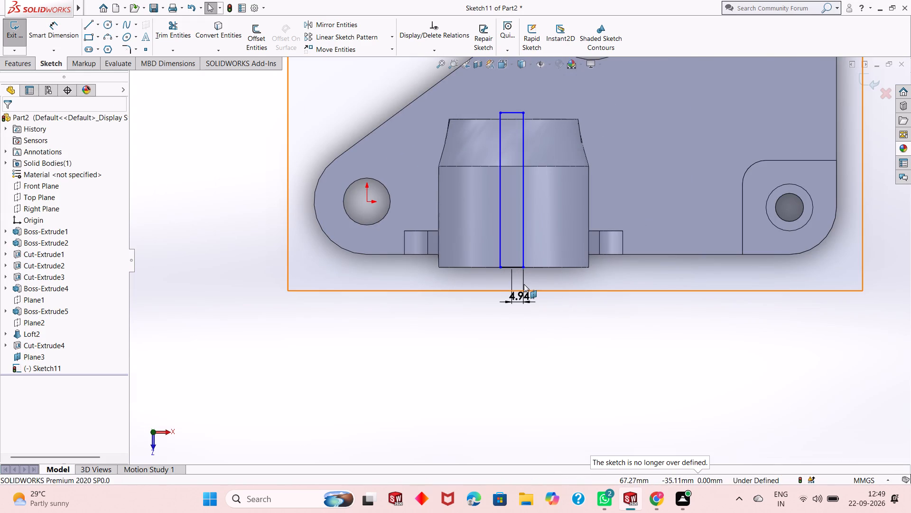
{"action": "key", "text": "Escape"}
{"action": "key", "text": "Escape"}
{"action": "key", "text": "Escape"}
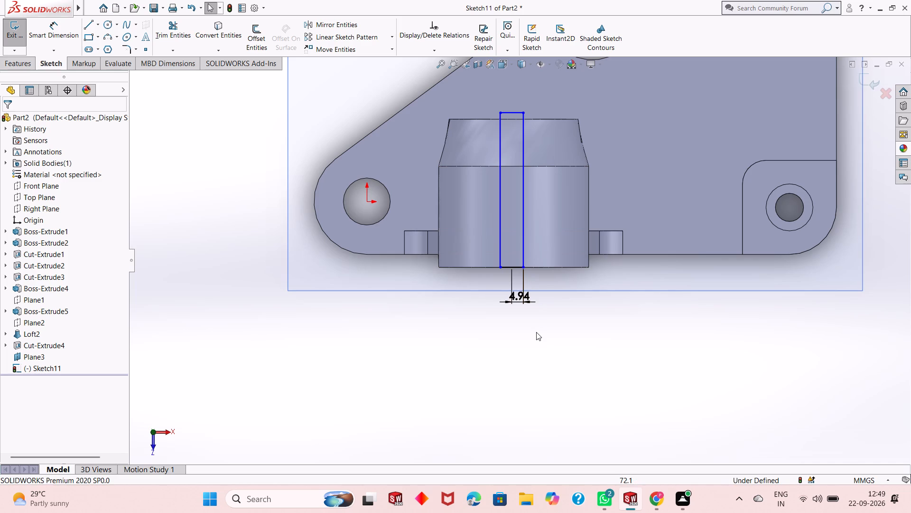
{"action": "key", "text": "ctrl+z"}
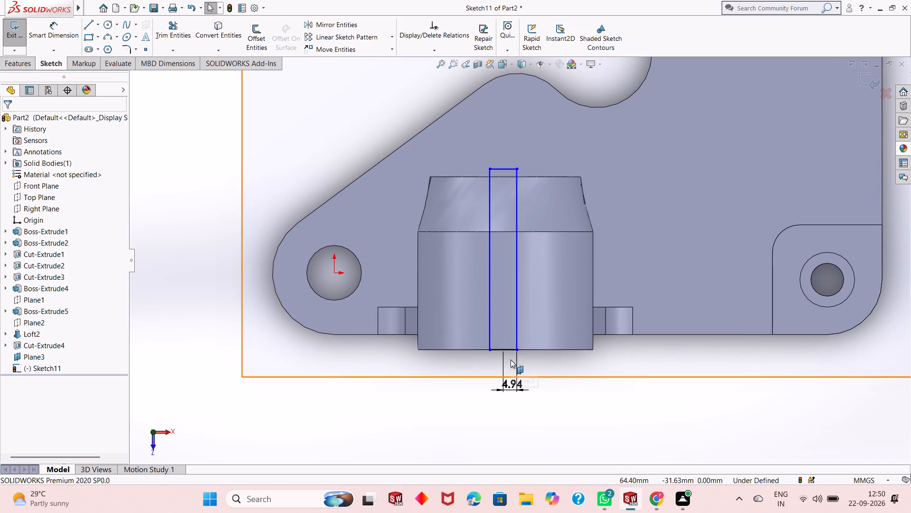
{"action": "key", "text": "ctrl+z"}
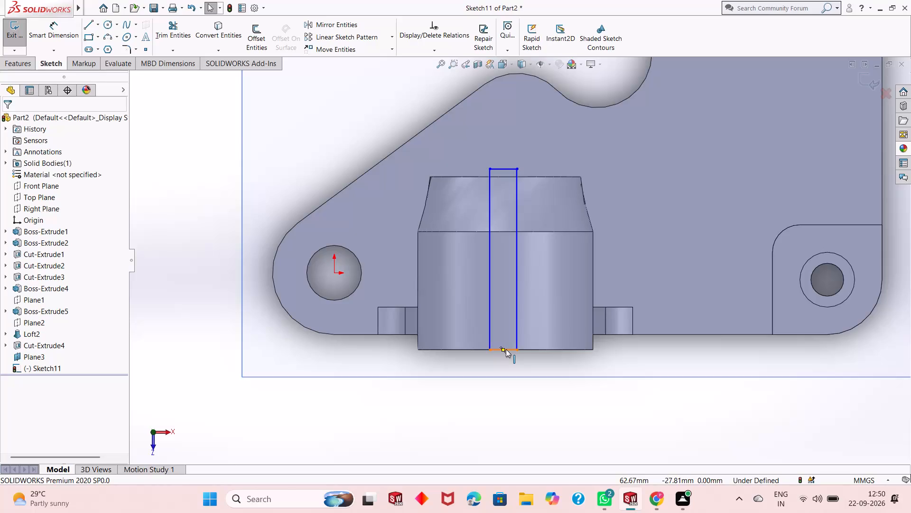
{"action": "key", "text": "ctrl+z"}
Draw a closed 4 mm wide, about 65 mm long line profile centred on the round boss's front-edge midpoint, starting with a 2 mm half-width line.
{"action": "left_click", "coordinate": [89, 29]}
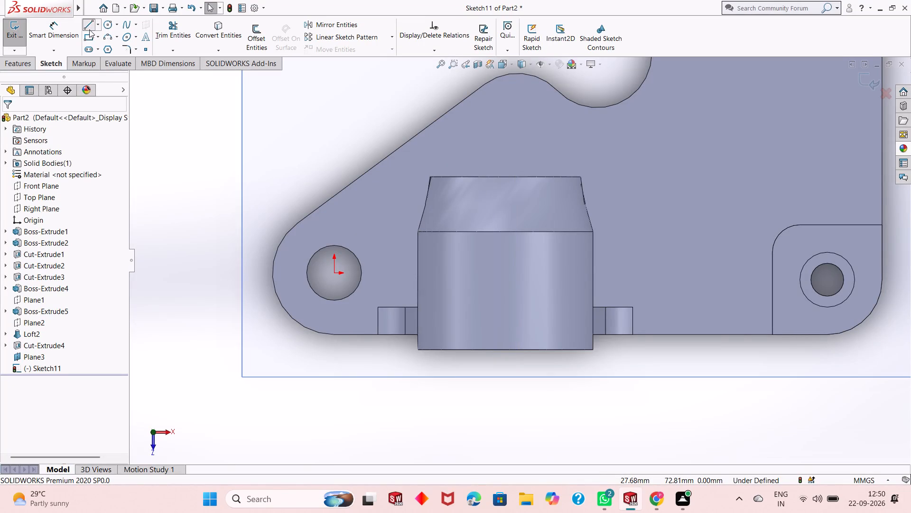
{"action": "left_click", "coordinate": [507, 351]}
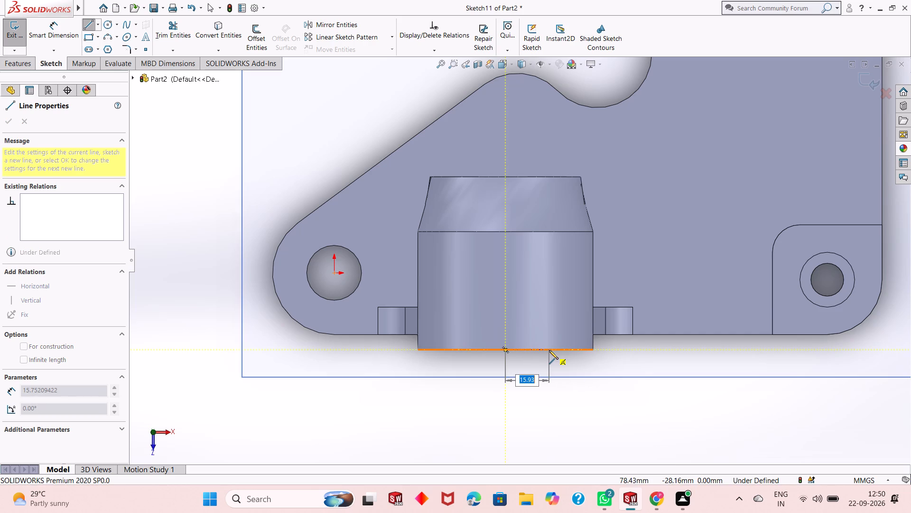
{"action": "key", "text": "2"}
{"action": "key", "text": "Return"}
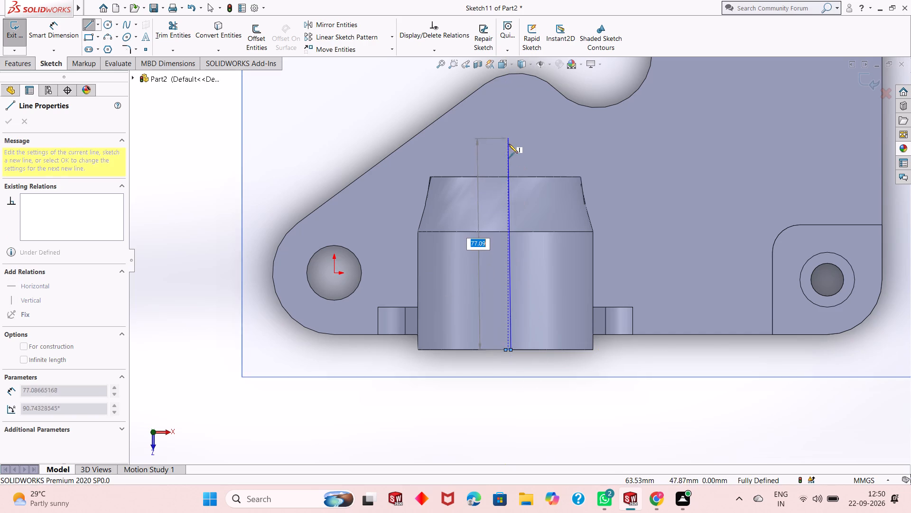
{"action": "left_click", "coordinate": [511, 172]}
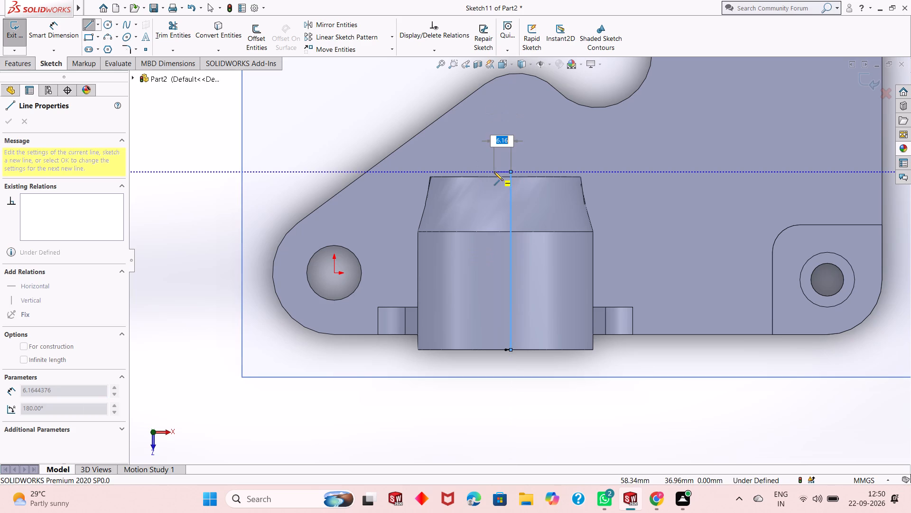
{"action": "key", "text": "4"}
{"action": "key", "text": "Return"}
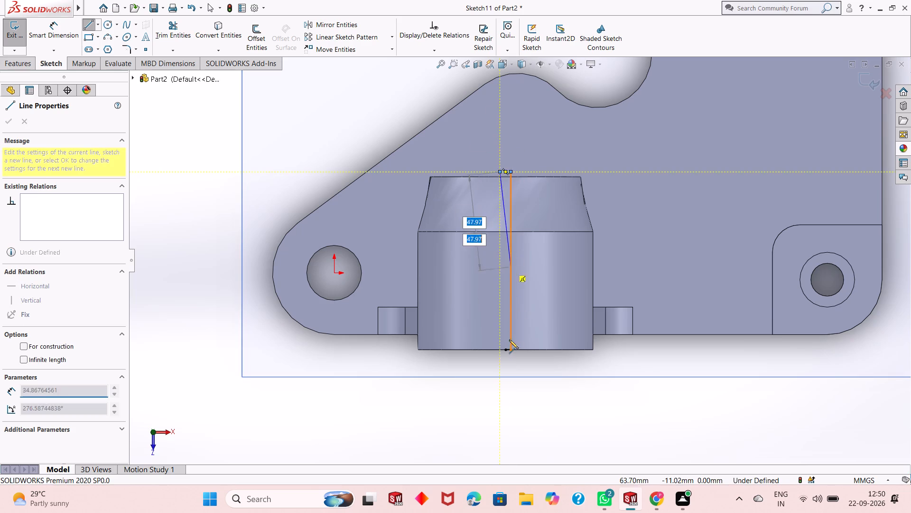
{"action": "scroll", "coordinate": [496, 364], "scroll_direction": "down", "scroll_amount": 3}
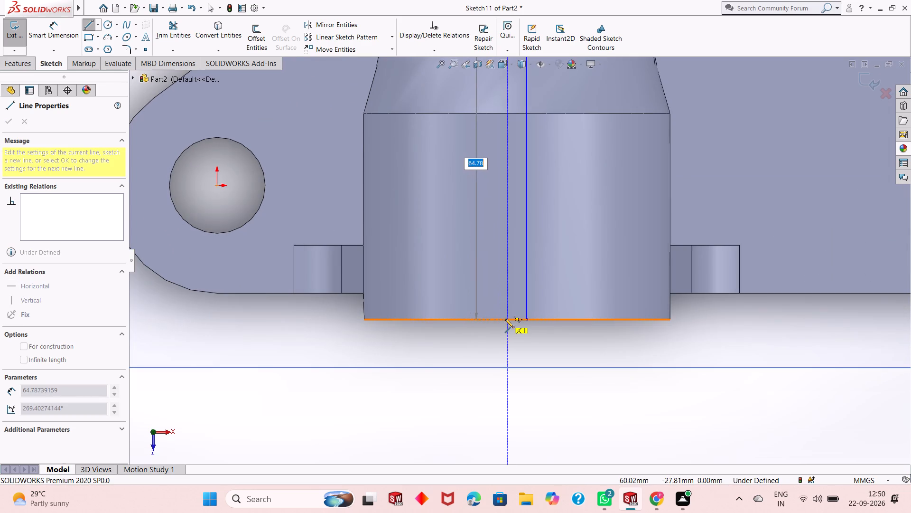
{"action": "left_click", "coordinate": [505, 319]}
{"action": "left_click", "coordinate": [517, 319]}
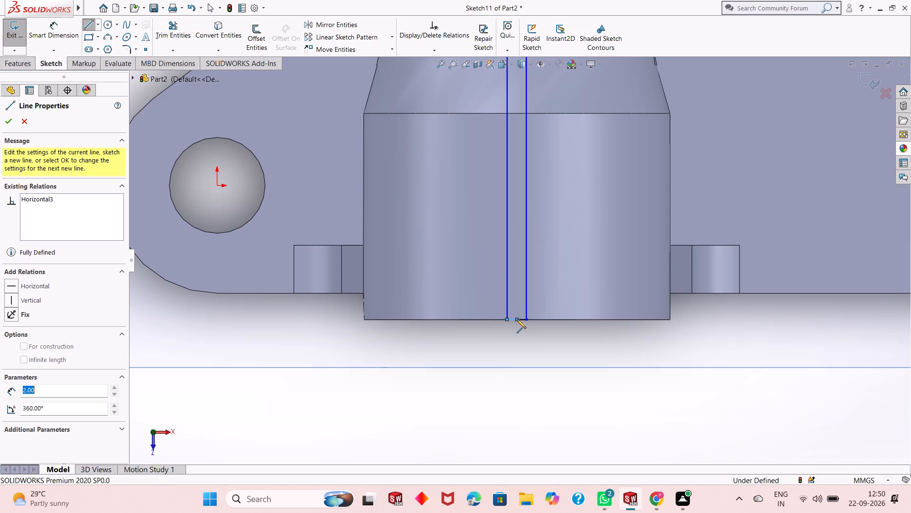
{"action": "key", "text": "Escape"}
{"action": "key", "text": "Escape"}
{"action": "key", "text": "Escape"}
{"action": "key", "text": "Escape"}
Cut-extrude the narrow profile 40 mm blind down through the top of the round boss and loft.
{"action": "scroll", "coordinate": [526, 230], "scroll_direction": "up", "scroll_amount": 2}
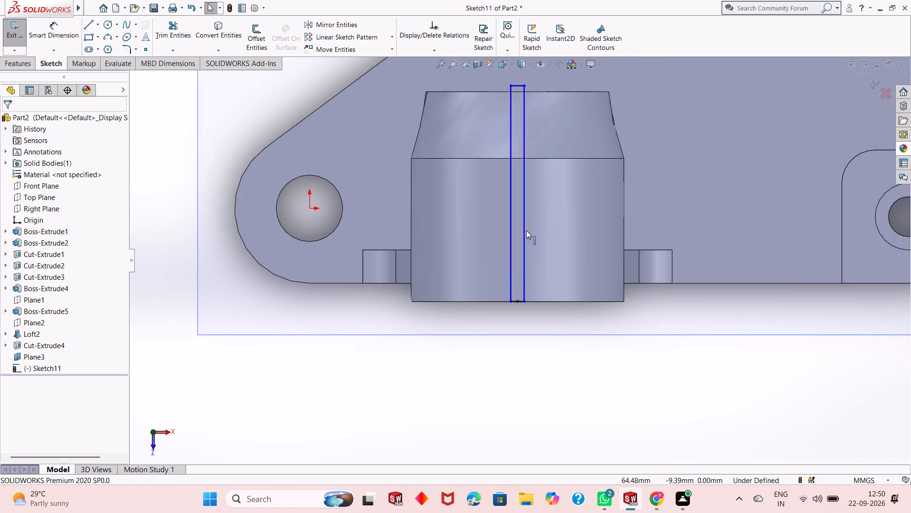
{"action": "scroll", "coordinate": [526, 230], "scroll_direction": "up", "scroll_amount": 1}
{"action": "left_click", "coordinate": [28, 66]}
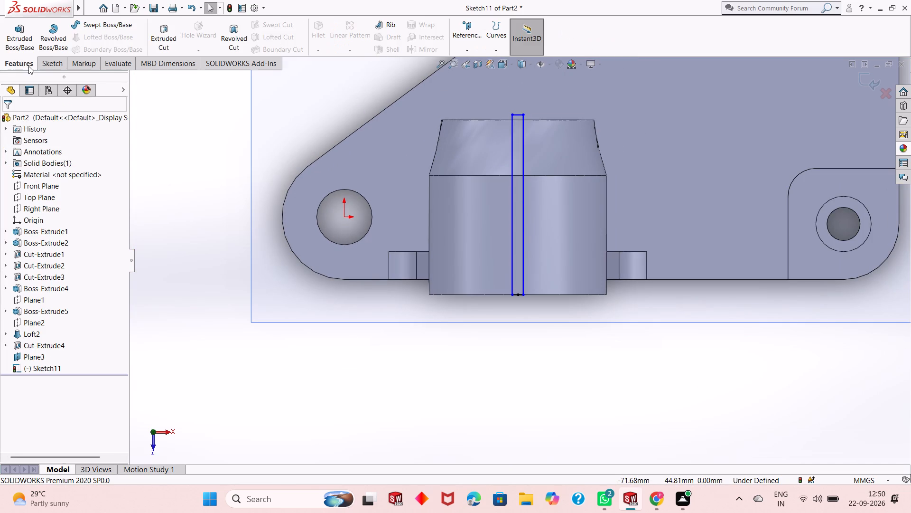
{"action": "left_click", "coordinate": [159, 34]}
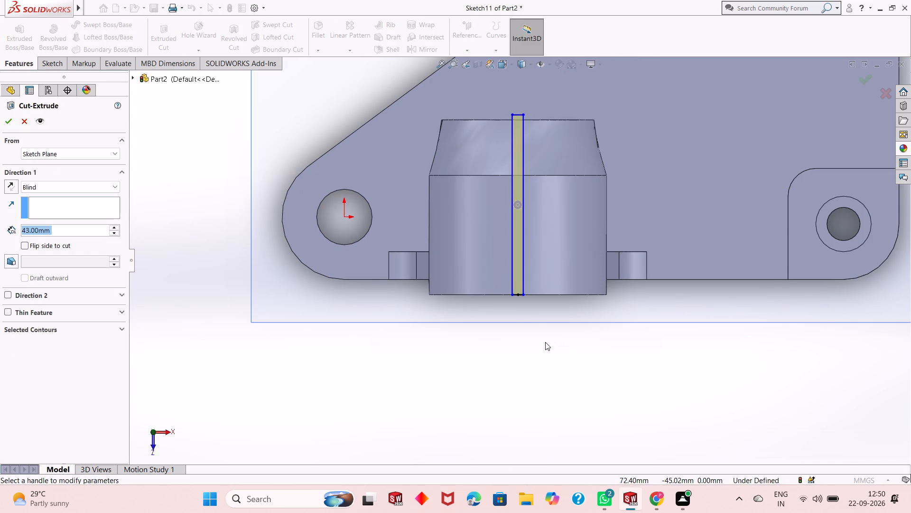
{"action": "middle_click_drag", "start_coordinate": [545, 342], "coordinate": [539, 225]}
{"action": "scroll", "coordinate": [511, 413], "scroll_direction": "up", "scroll_amount": 1}
{"action": "middle_click_drag", "start_coordinate": [511, 413], "coordinate": [529, 399]}
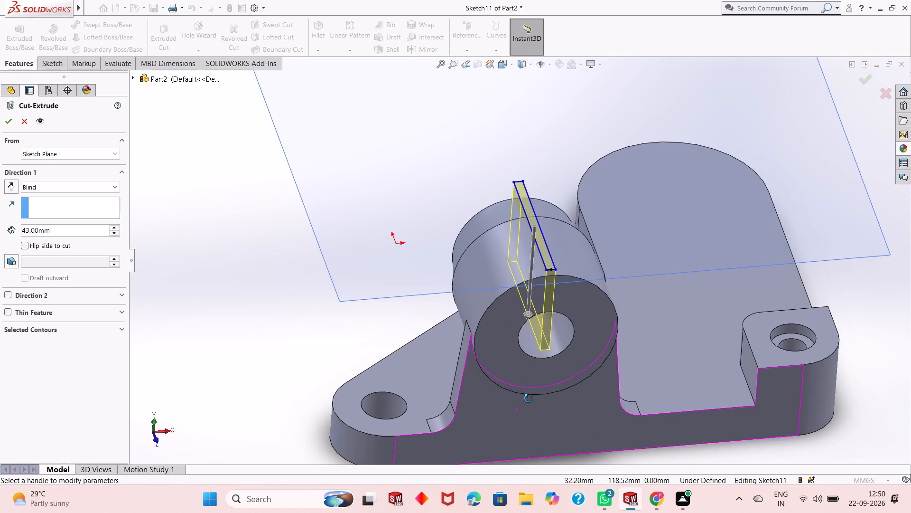
{"action": "middle_click_drag", "start_coordinate": [529, 399], "coordinate": [482, 314]}
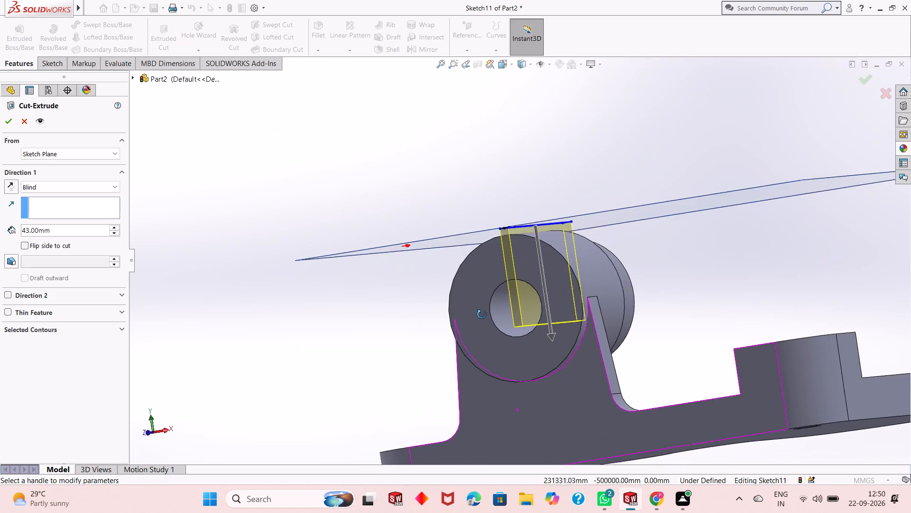
{"action": "middle_click_drag", "start_coordinate": [482, 314], "coordinate": [482, 341]}
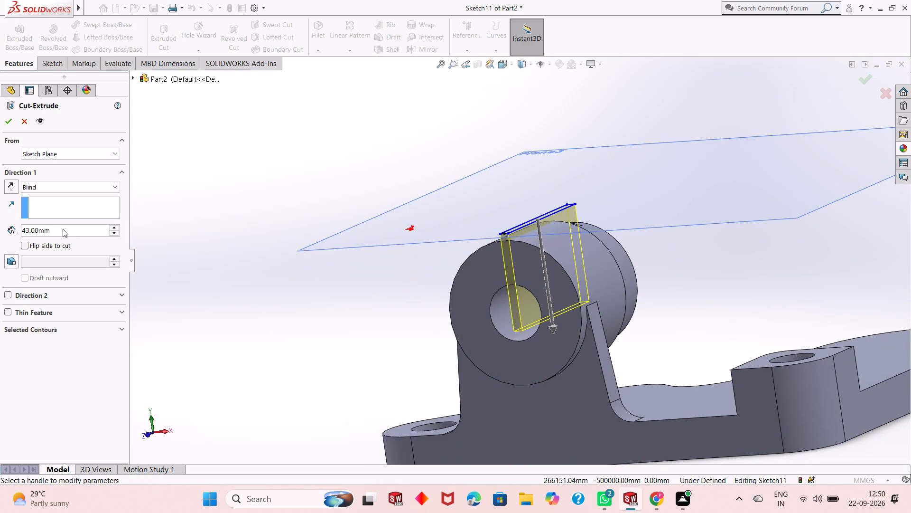
{"action": "double_click", "coordinate": [62, 228]}
{"action": "type", "text": "40"}
{"action": "key", "text": "Return"}
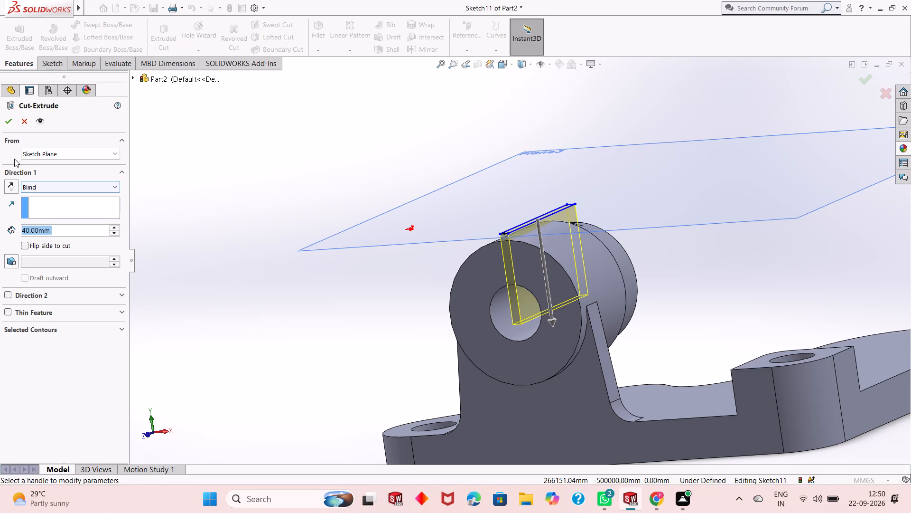
{"action": "left_click", "coordinate": [6, 123]}
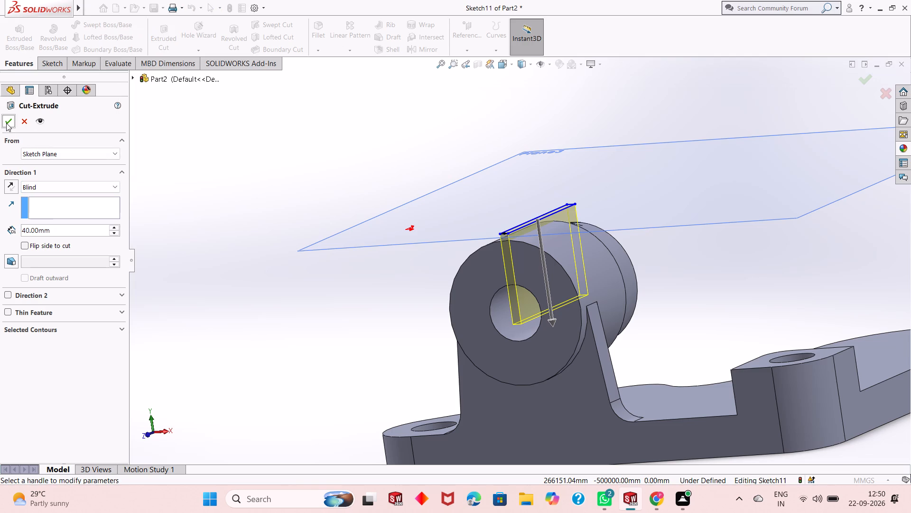
{"action": "left_click", "coordinate": [6, 123]}
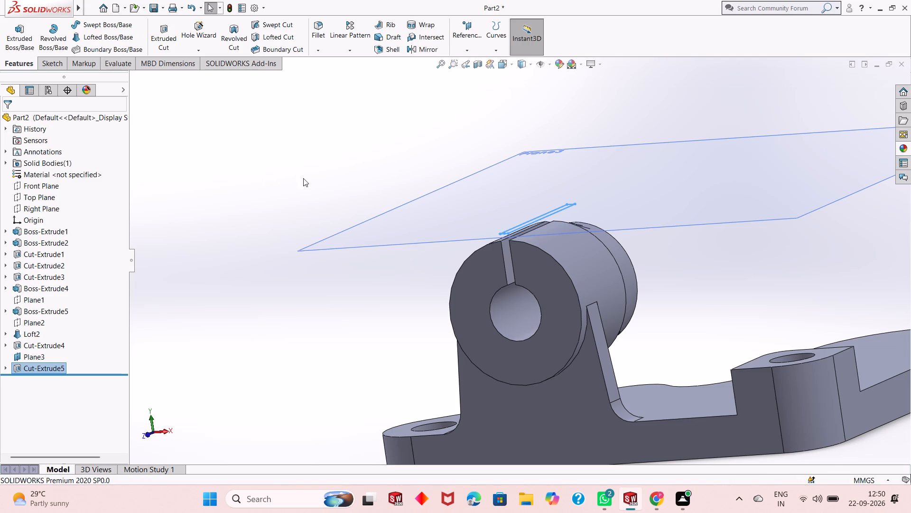
Hide the reference plane above the round boss.
{"action": "right_click", "coordinate": [406, 184]}
{"action": "left_click", "coordinate": [392, 184]}
{"action": "right_click", "coordinate": [441, 214]}
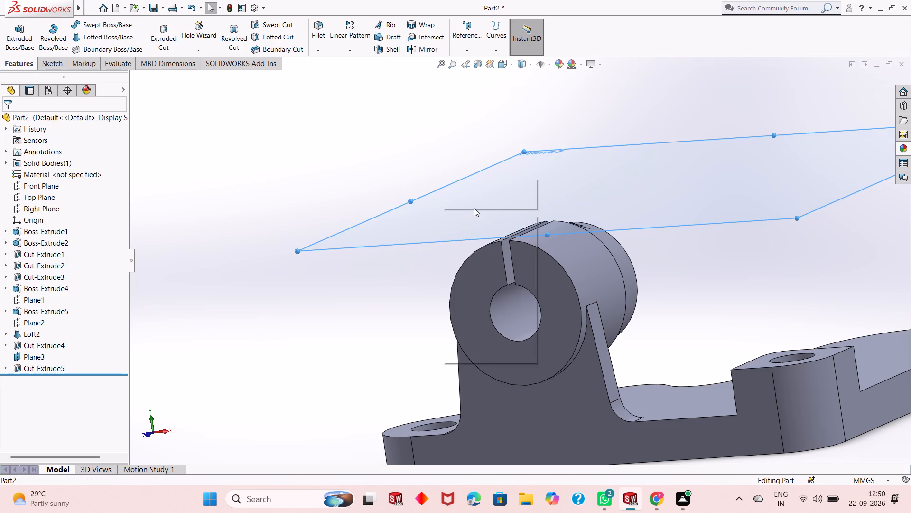
{"action": "left_click", "coordinate": [477, 202]}
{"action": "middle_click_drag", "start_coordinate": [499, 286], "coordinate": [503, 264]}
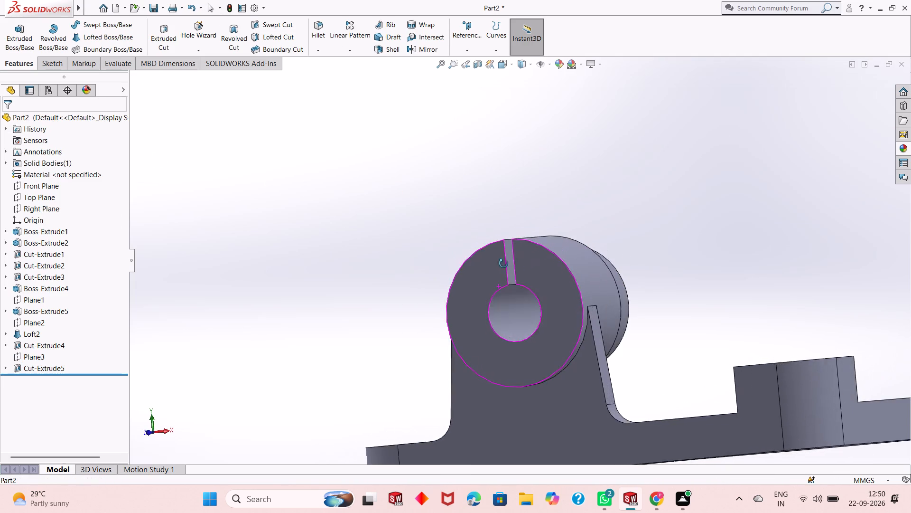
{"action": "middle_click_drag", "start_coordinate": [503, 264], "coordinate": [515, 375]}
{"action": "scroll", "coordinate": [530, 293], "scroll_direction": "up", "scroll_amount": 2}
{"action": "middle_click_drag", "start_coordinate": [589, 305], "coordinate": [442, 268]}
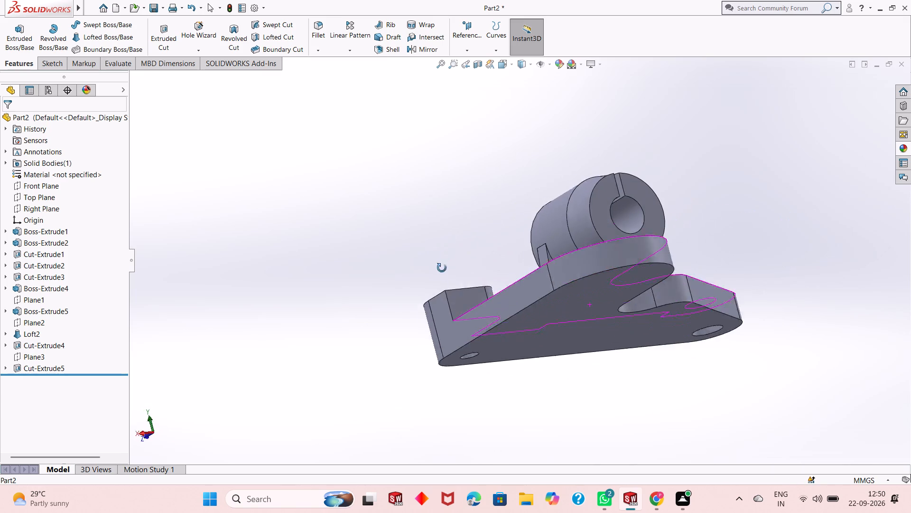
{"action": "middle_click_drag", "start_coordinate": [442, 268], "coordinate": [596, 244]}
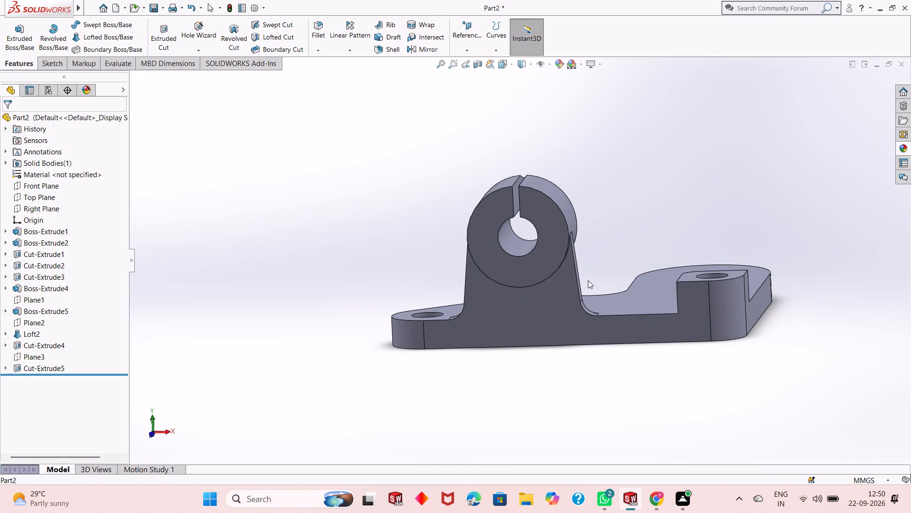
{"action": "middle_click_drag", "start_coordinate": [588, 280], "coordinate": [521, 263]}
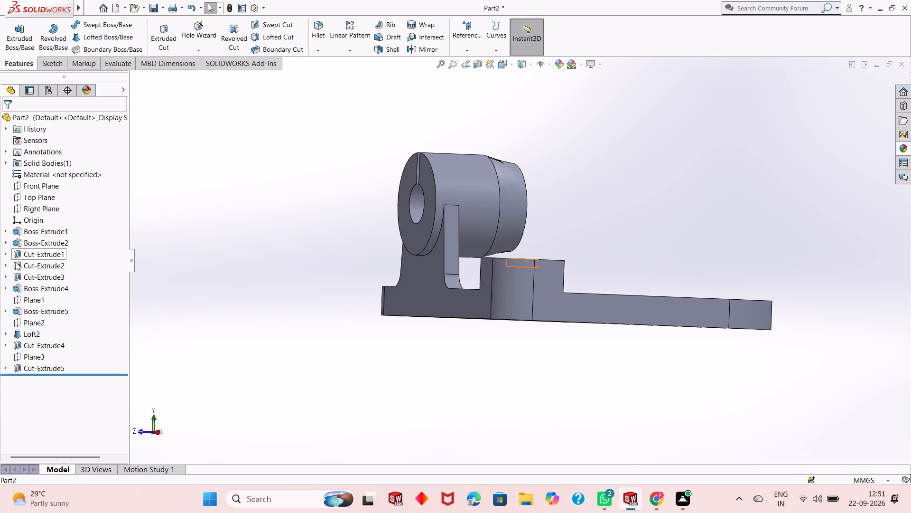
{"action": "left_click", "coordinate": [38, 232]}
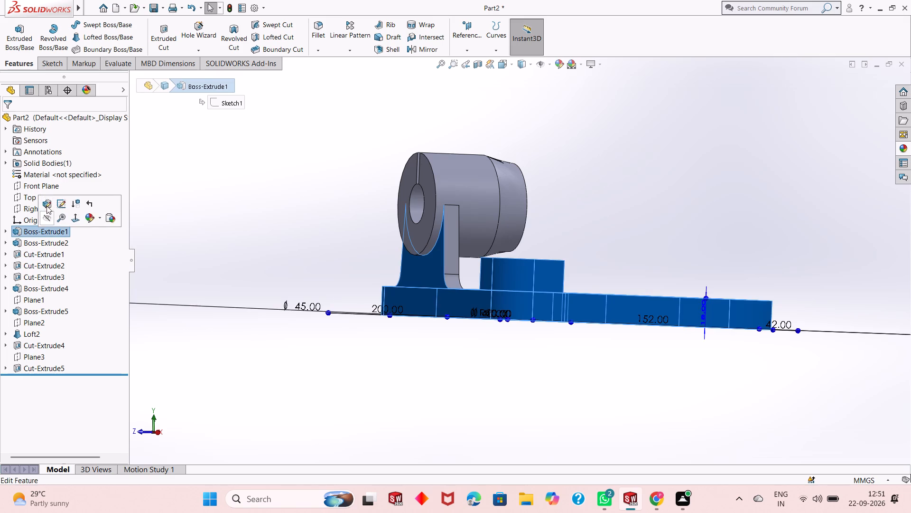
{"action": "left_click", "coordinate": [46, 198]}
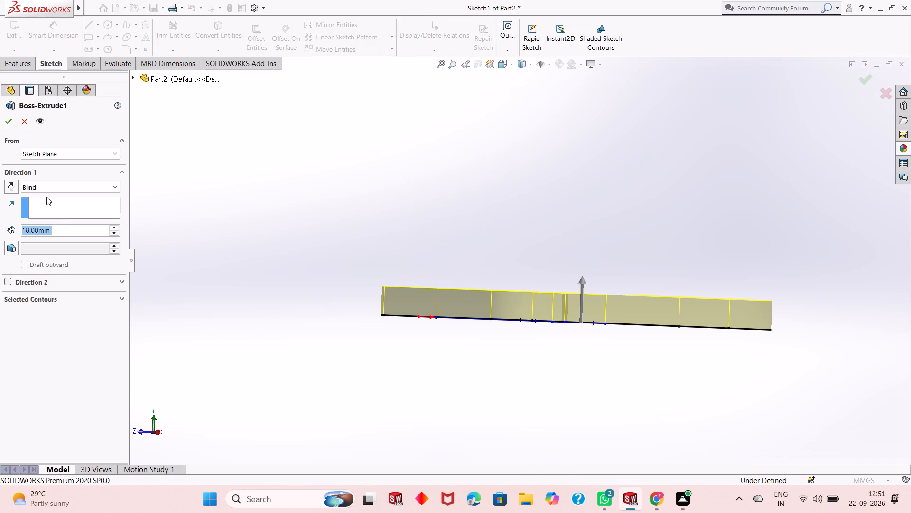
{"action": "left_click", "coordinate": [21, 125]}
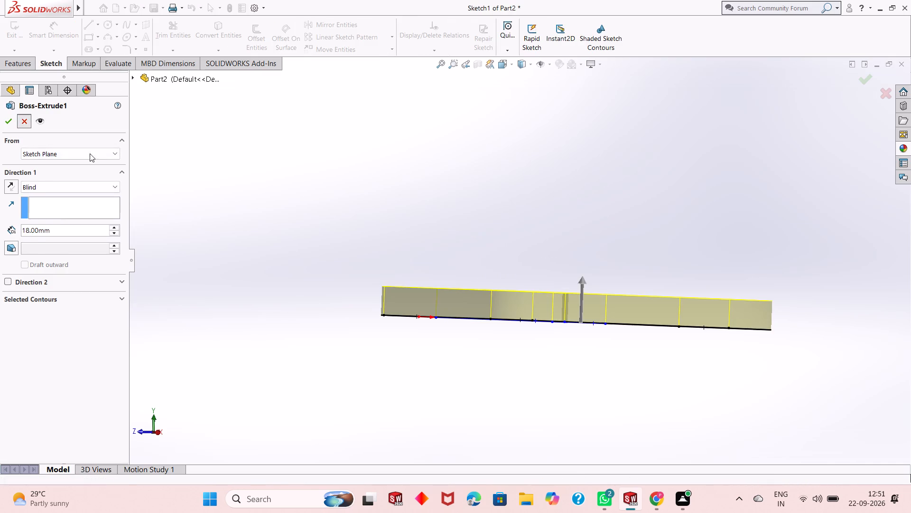
Change the tapered upright's extrusion depth to 18 mm.
{"action": "left_click", "coordinate": [46, 289]}
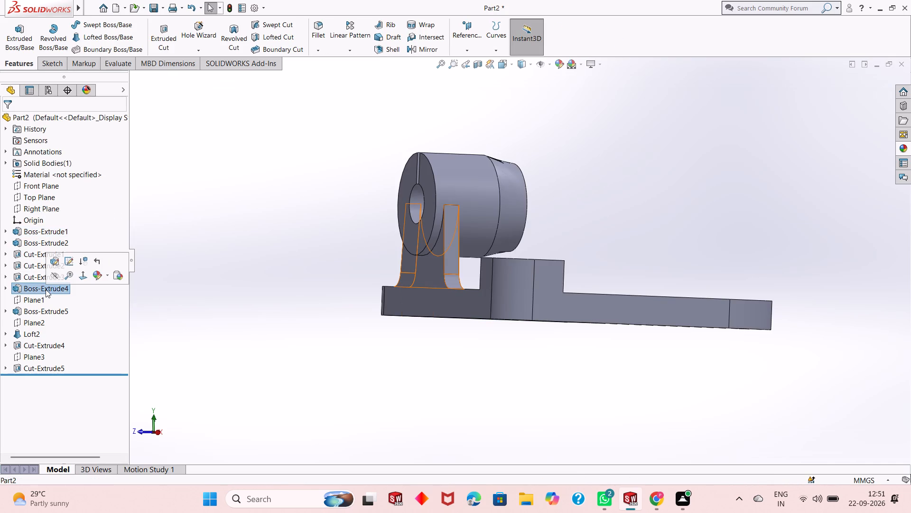
{"action": "left_click", "coordinate": [54, 265]}
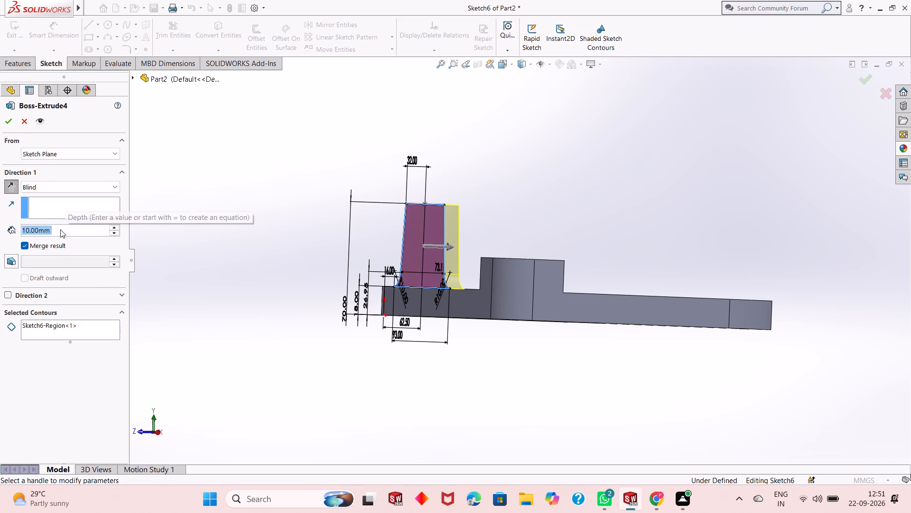
{"action": "type", "text": "18"}
{"action": "key", "text": "Return"}
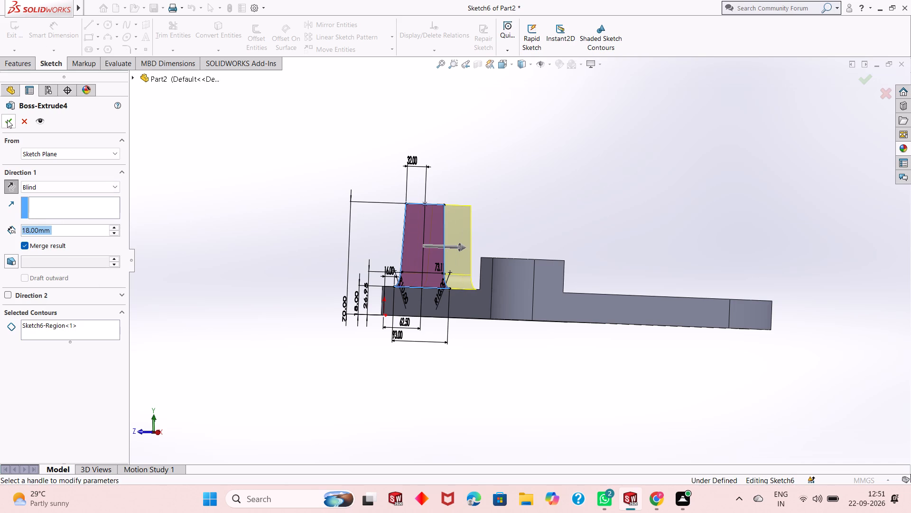
{"action": "left_click", "coordinate": [8, 120]}
{"action": "left_click", "coordinate": [197, 205]}
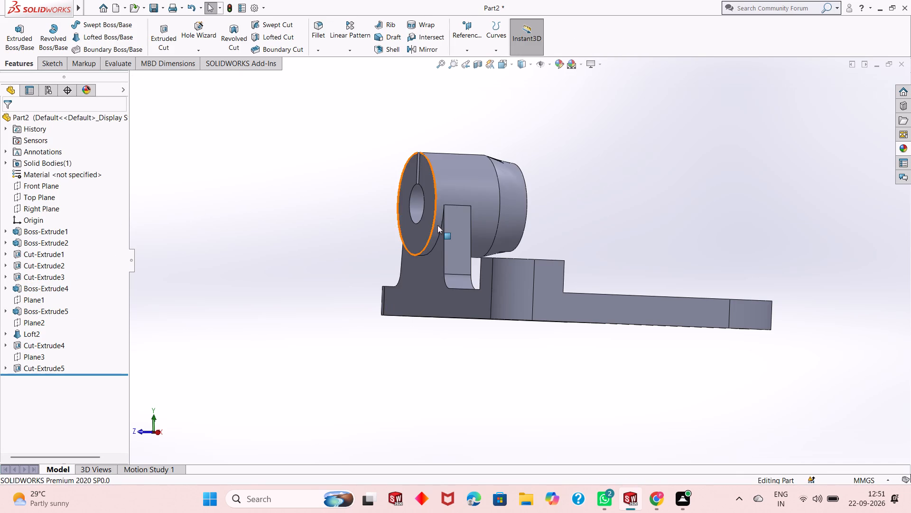
Sketch a circle about 17 mm in diameter on the plate's top face, between the lofted boss and the rounded rear bump.
{"action": "middle_click_drag", "start_coordinate": [437, 225], "coordinate": [409, 239]}
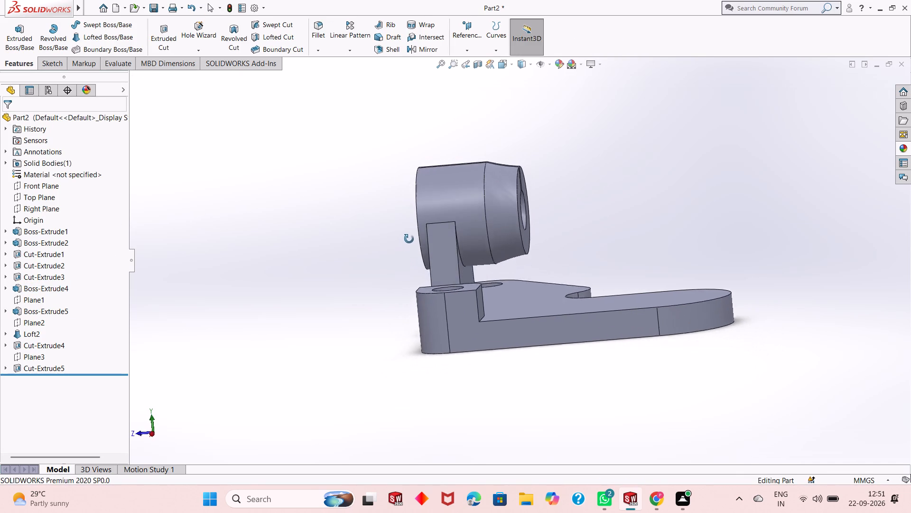
{"action": "middle_click_drag", "start_coordinate": [409, 239], "coordinate": [436, 227]}
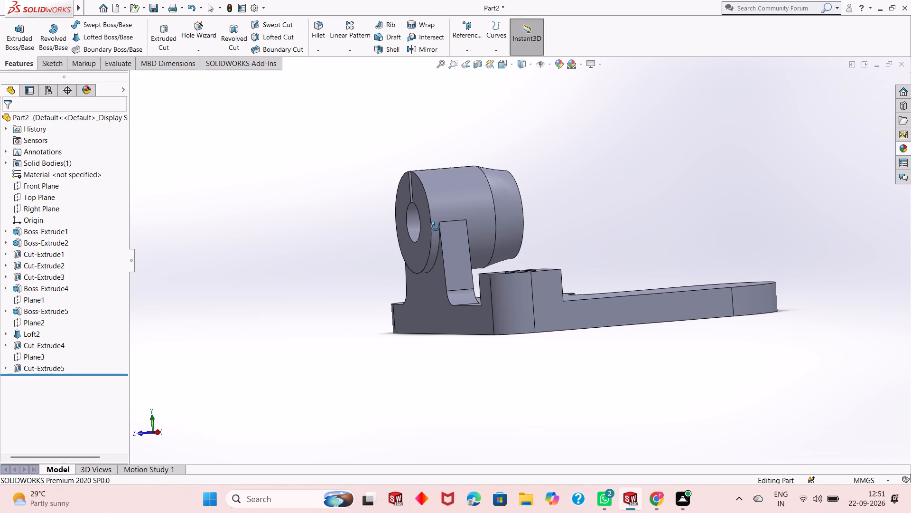
{"action": "middle_click_drag", "start_coordinate": [436, 227], "coordinate": [433, 239]}
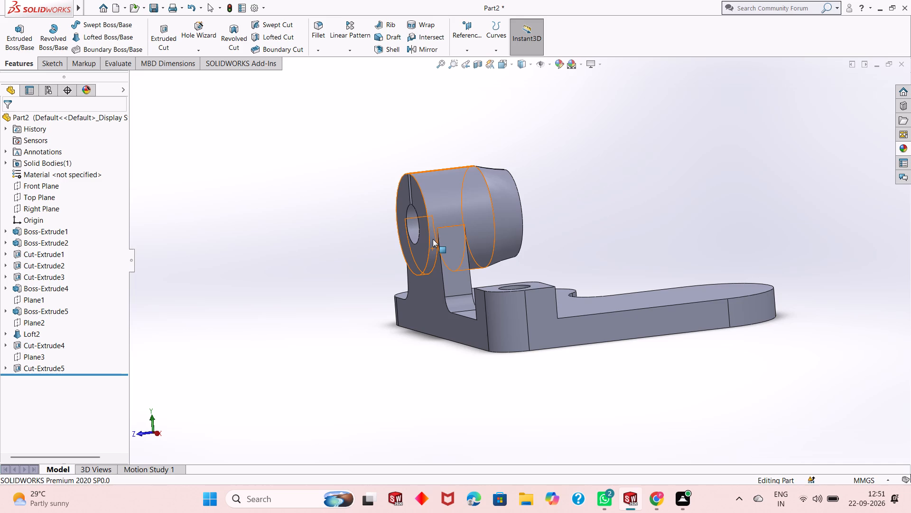
{"action": "scroll", "coordinate": [461, 196], "scroll_direction": "up", "scroll_amount": 1}
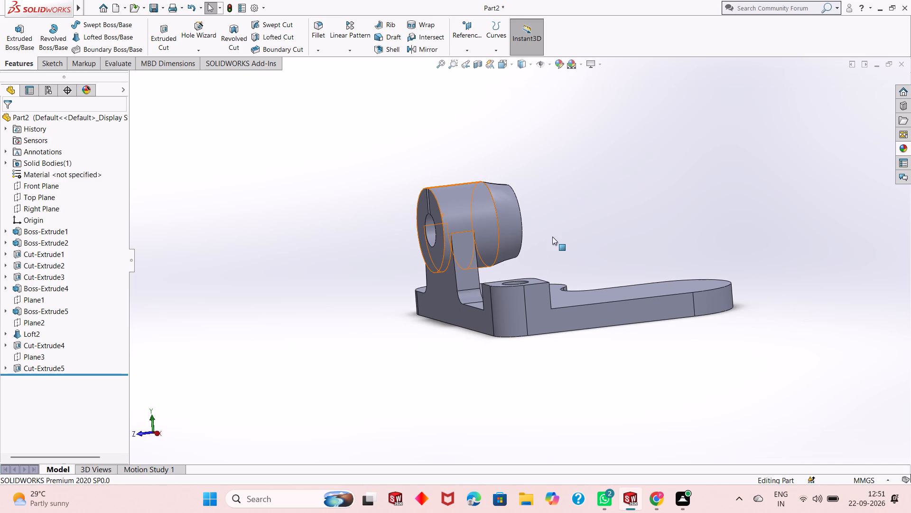
{"action": "middle_click_drag", "start_coordinate": [553, 237], "coordinate": [478, 202]}
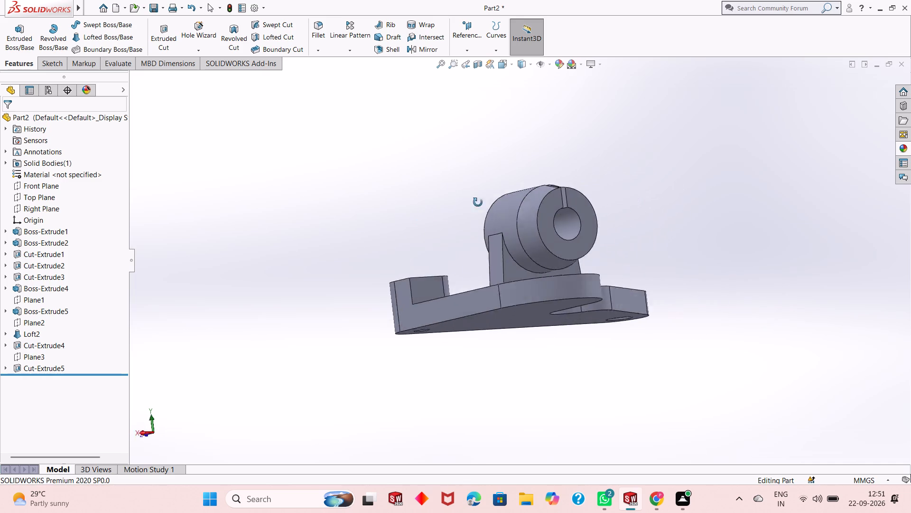
{"action": "middle_click_drag", "start_coordinate": [478, 202], "coordinate": [569, 341]}
{"action": "scroll", "coordinate": [569, 341], "scroll_direction": "up", "scroll_amount": 1}
{"action": "left_click", "coordinate": [582, 319]}
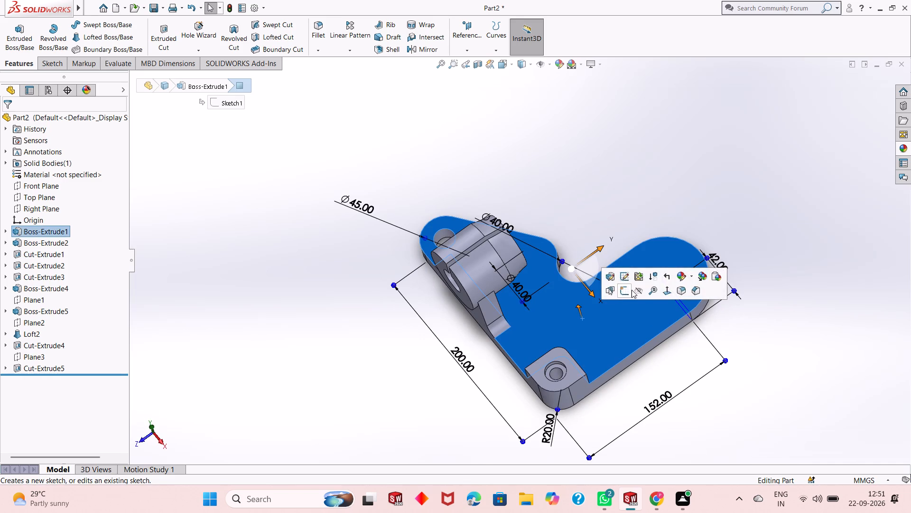
{"action": "left_click", "coordinate": [620, 290]}
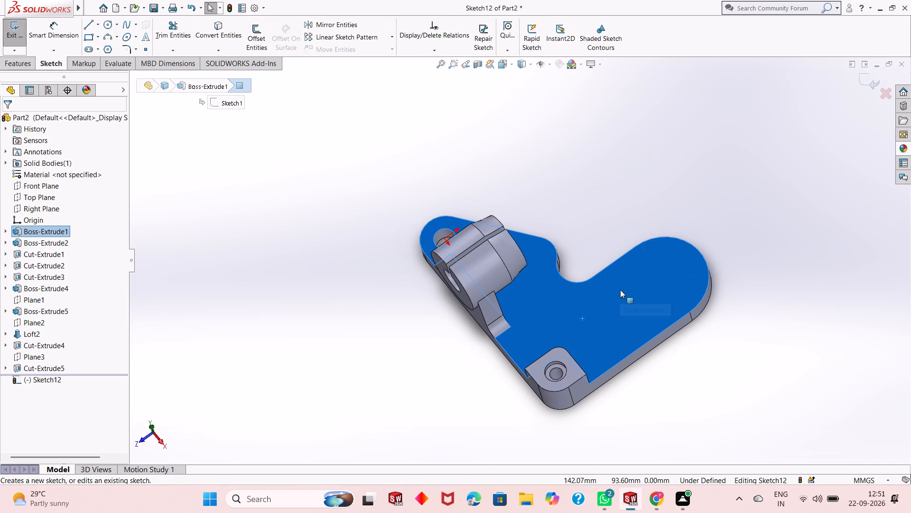
{"action": "key", "text": "ctrl+8"}
{"action": "key", "text": "Escape"}
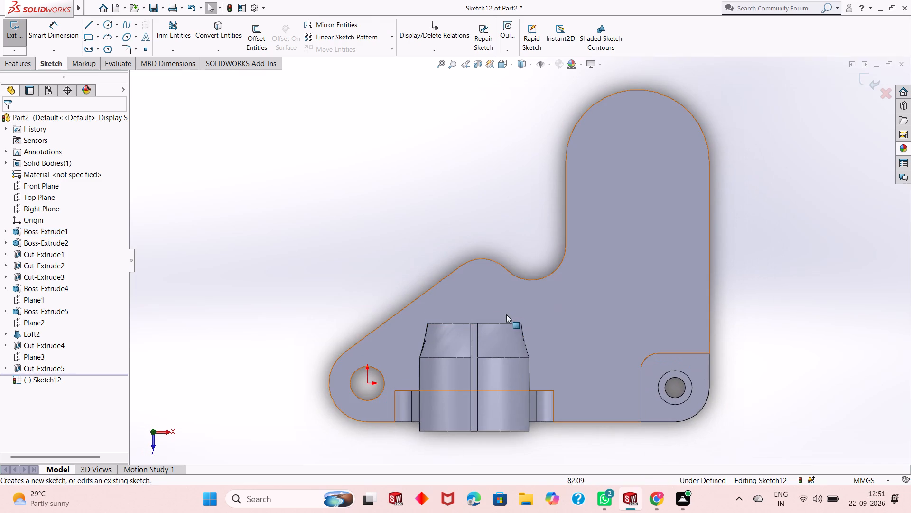
{"action": "left_click", "coordinate": [105, 23]}
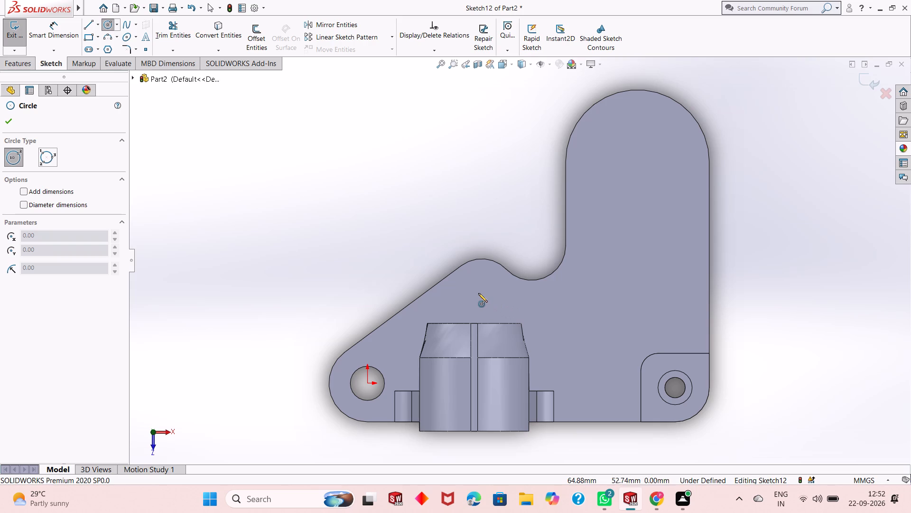
{"action": "left_click", "coordinate": [488, 294]}
{"action": "left_click", "coordinate": [496, 306]}
{"action": "right_click", "coordinate": [497, 306]}
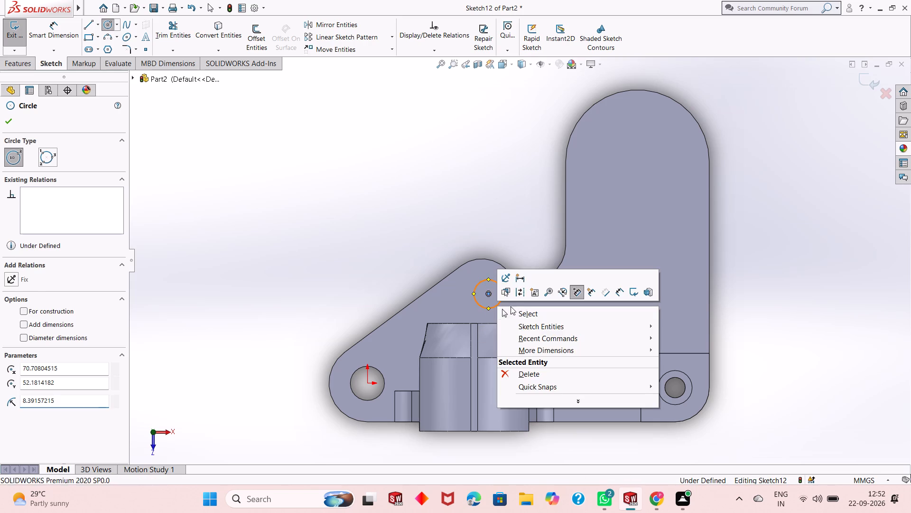
{"action": "left_click", "coordinate": [518, 311]}
Dimension the circle's diameter as 20 mm.
{"action": "left_click", "coordinate": [65, 30]}
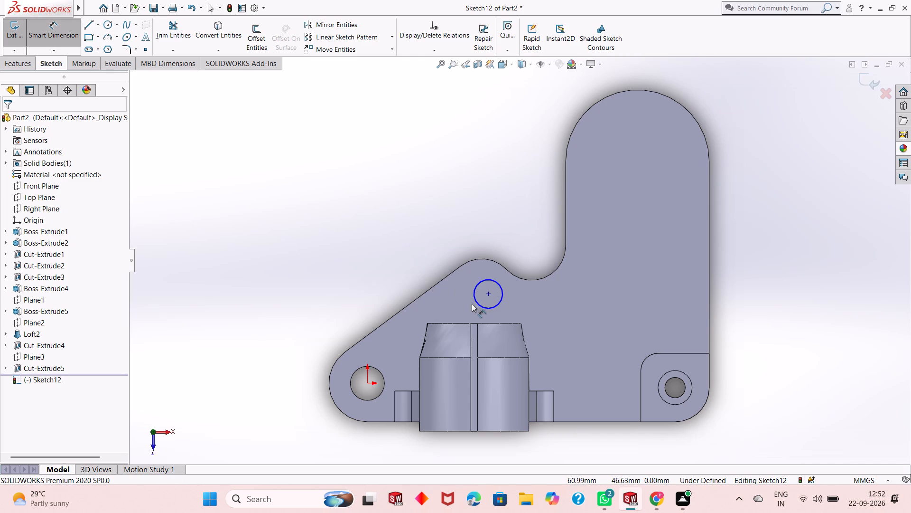
{"action": "left_click", "coordinate": [475, 304]}
{"action": "left_click", "coordinate": [332, 260]}
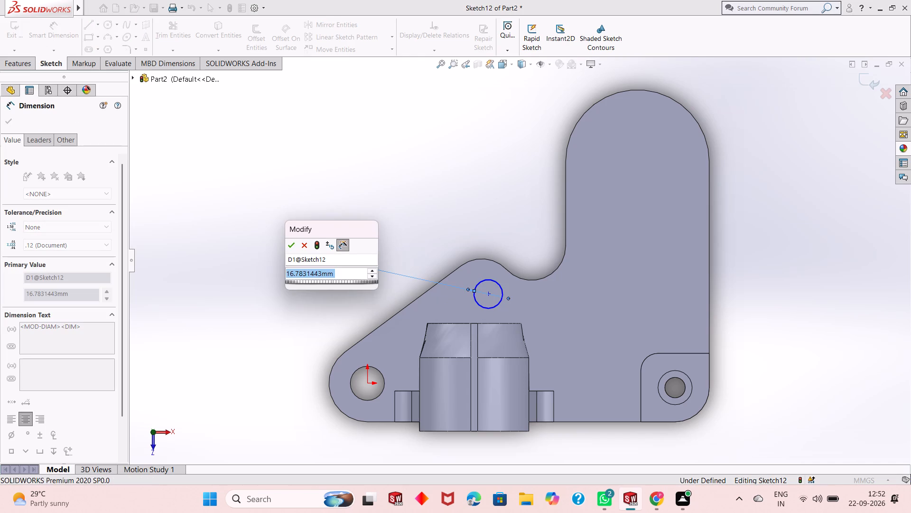
{"action": "type", "text": "20"}
{"action": "key", "text": "Return"}
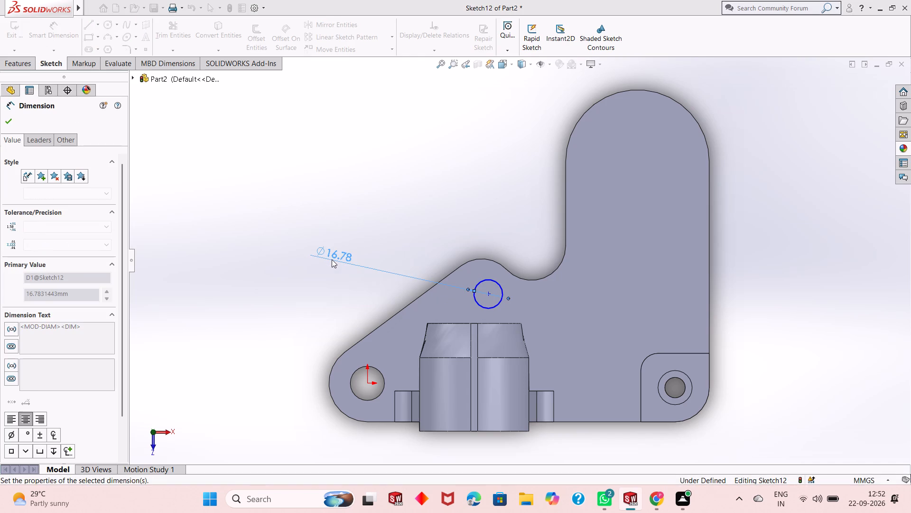
Locate the circle's centre 32 mm from the long arm's straight inner edge and 40 mm behind the origin in the end hole.
{"action": "left_click", "coordinate": [489, 296]}
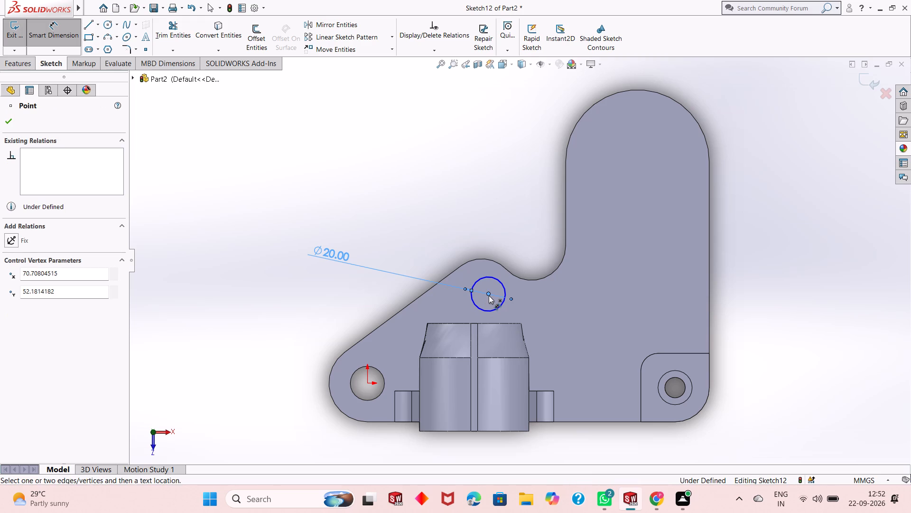
{"action": "left_click", "coordinate": [566, 227]}
{"action": "left_click", "coordinate": [526, 174]}
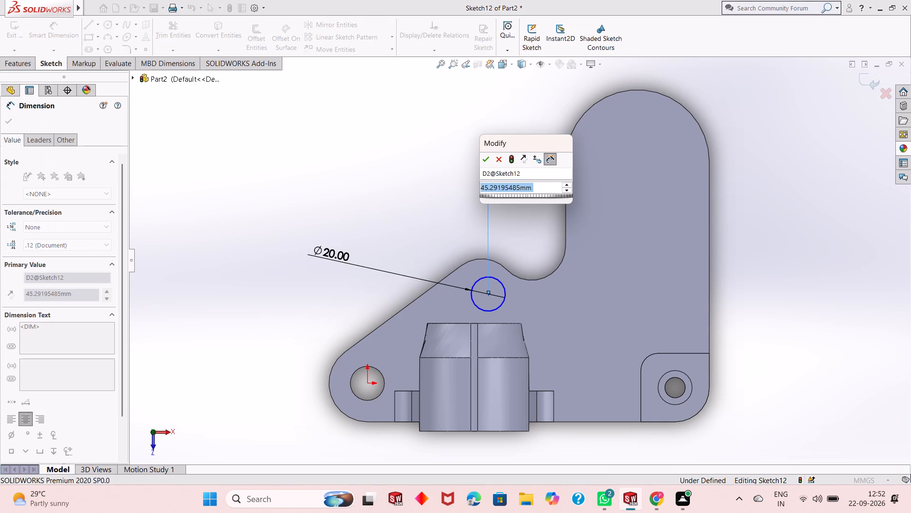
{"action": "type", "text": "32"}
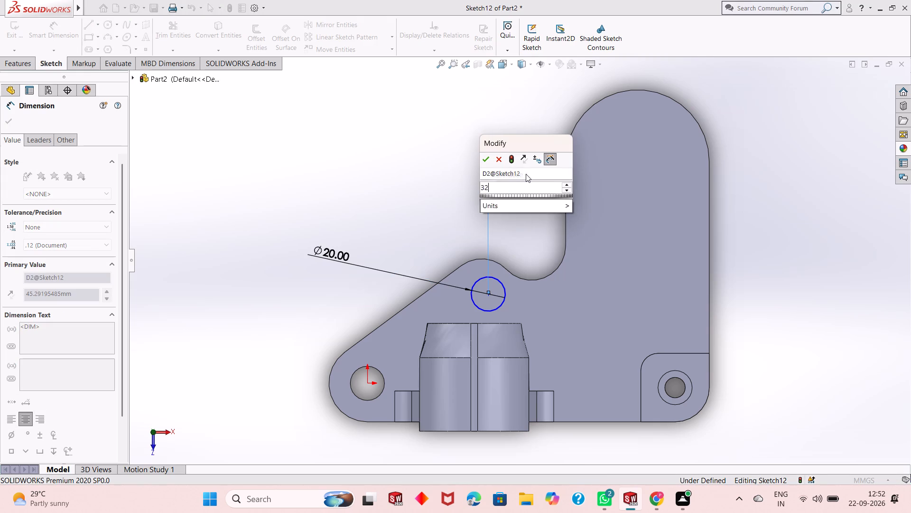
{"action": "key", "text": "Return"}
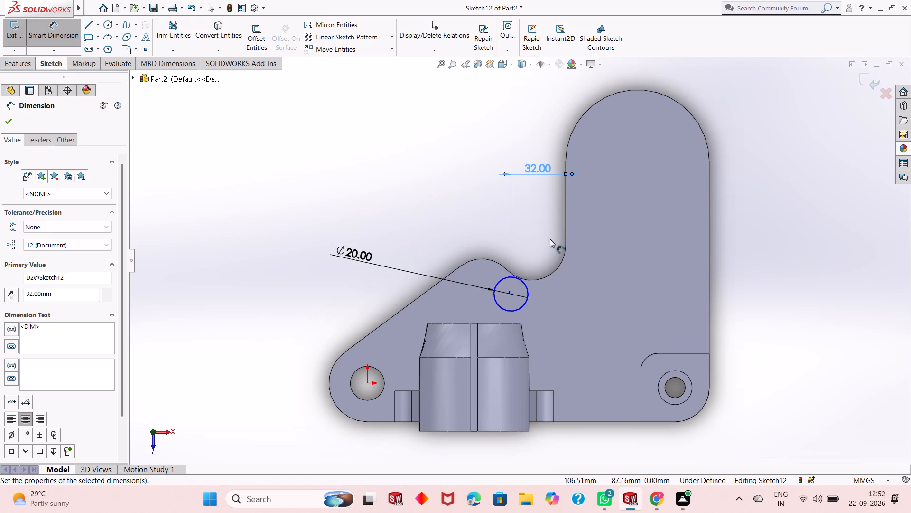
{"action": "left_click", "coordinate": [510, 295]}
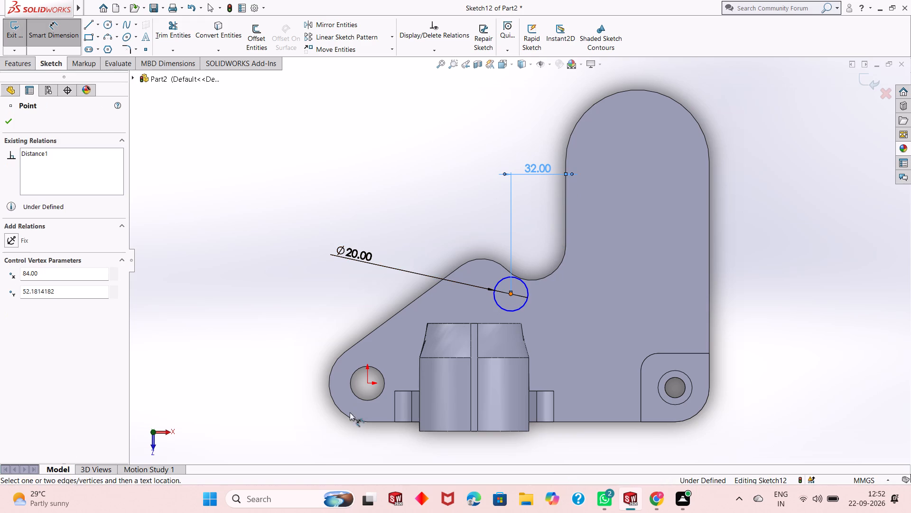
{"action": "left_click", "coordinate": [366, 383]}
{"action": "left_click", "coordinate": [255, 368]}
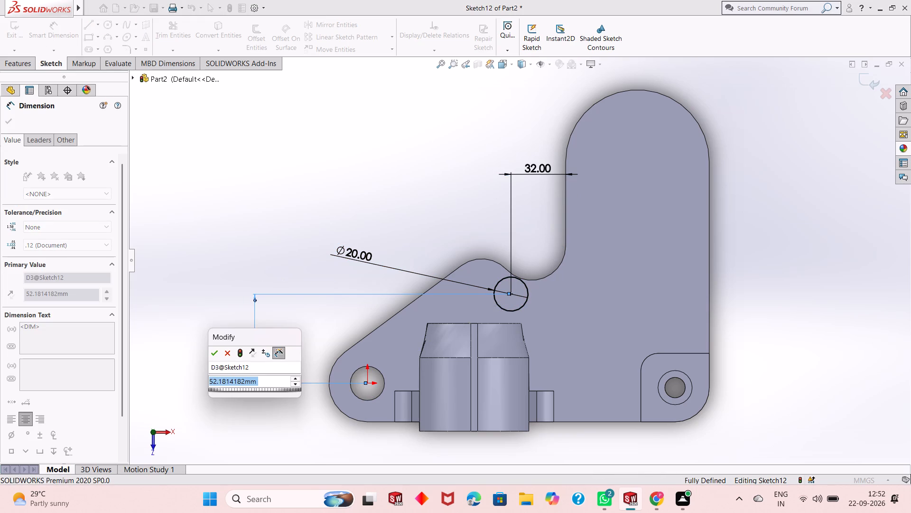
{"action": "type", "text": "40"}
{"action": "key", "text": "Return"}
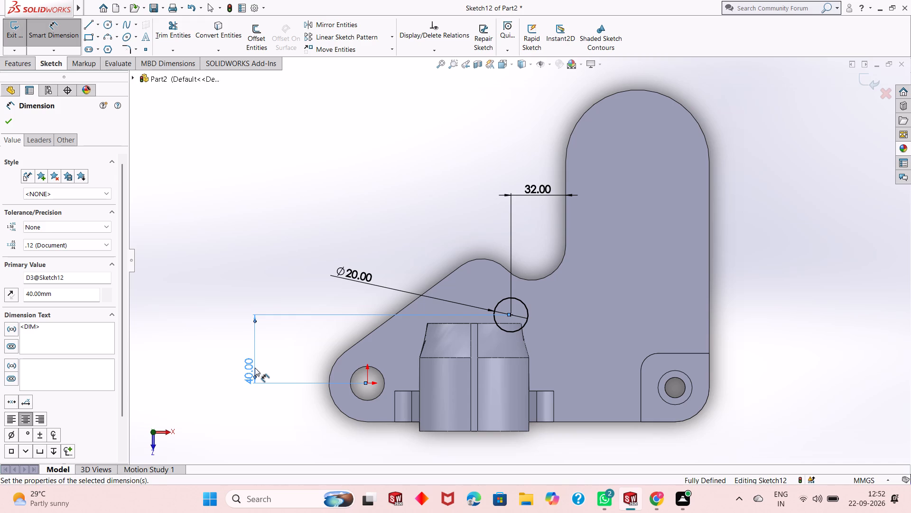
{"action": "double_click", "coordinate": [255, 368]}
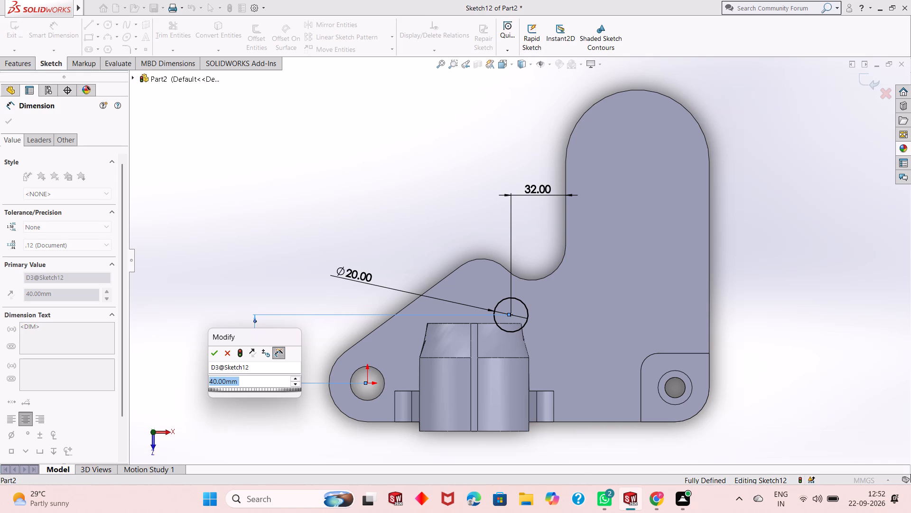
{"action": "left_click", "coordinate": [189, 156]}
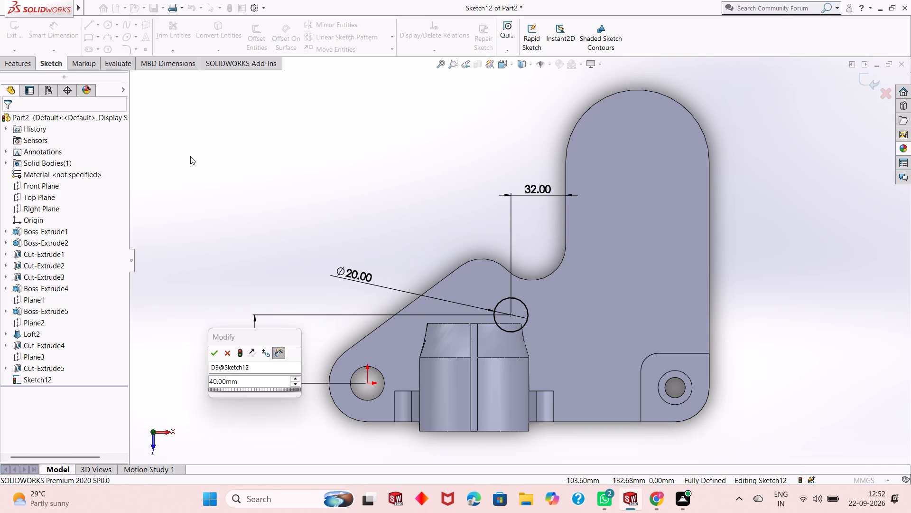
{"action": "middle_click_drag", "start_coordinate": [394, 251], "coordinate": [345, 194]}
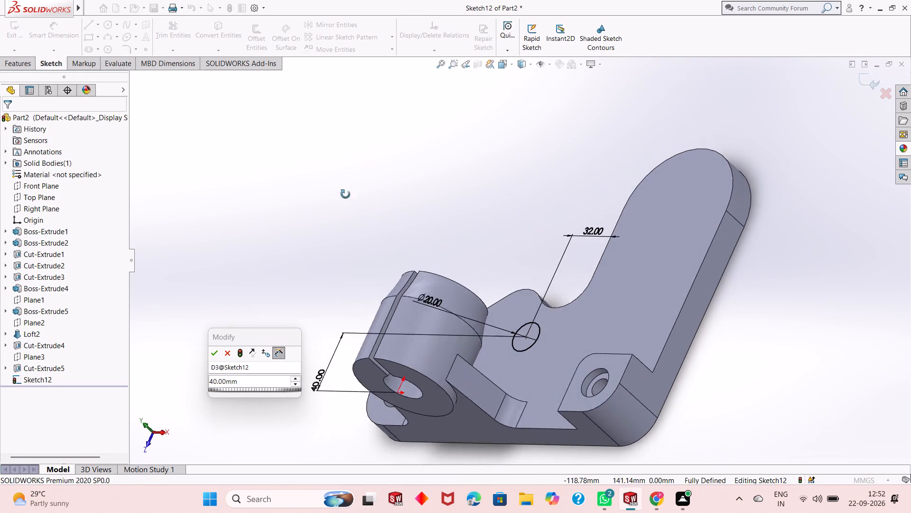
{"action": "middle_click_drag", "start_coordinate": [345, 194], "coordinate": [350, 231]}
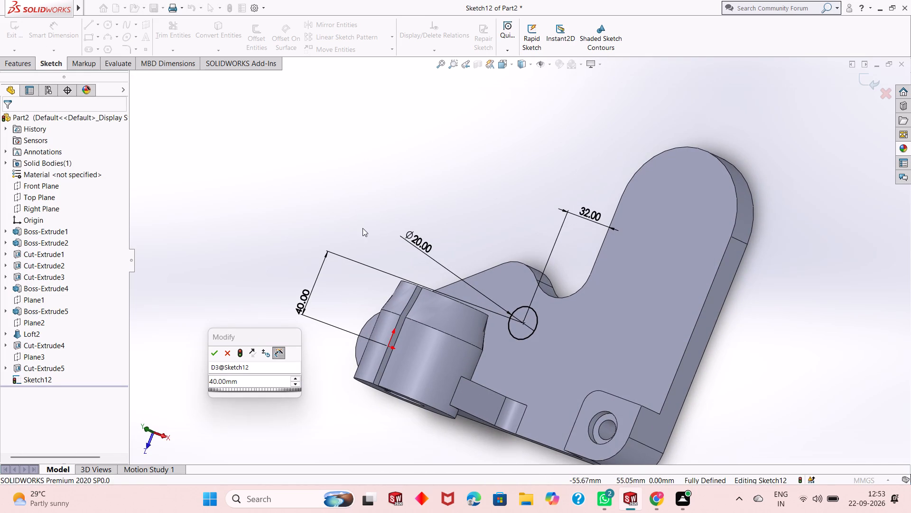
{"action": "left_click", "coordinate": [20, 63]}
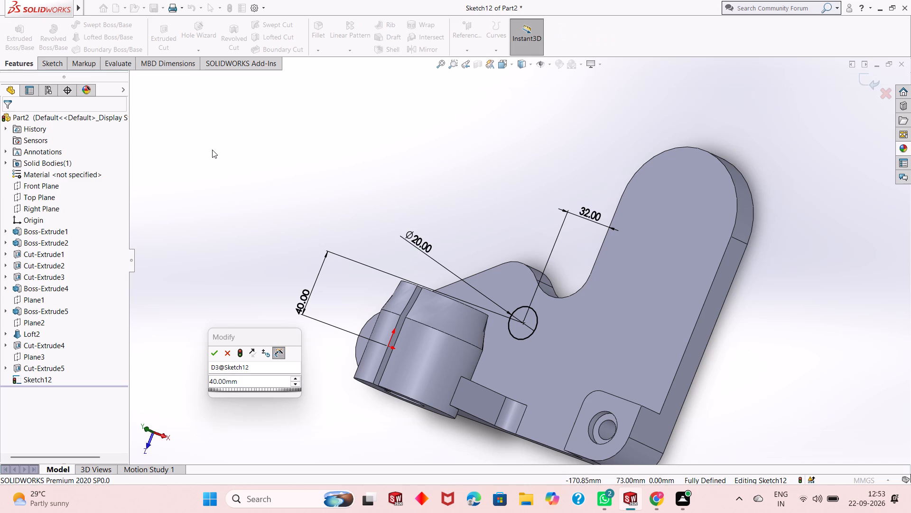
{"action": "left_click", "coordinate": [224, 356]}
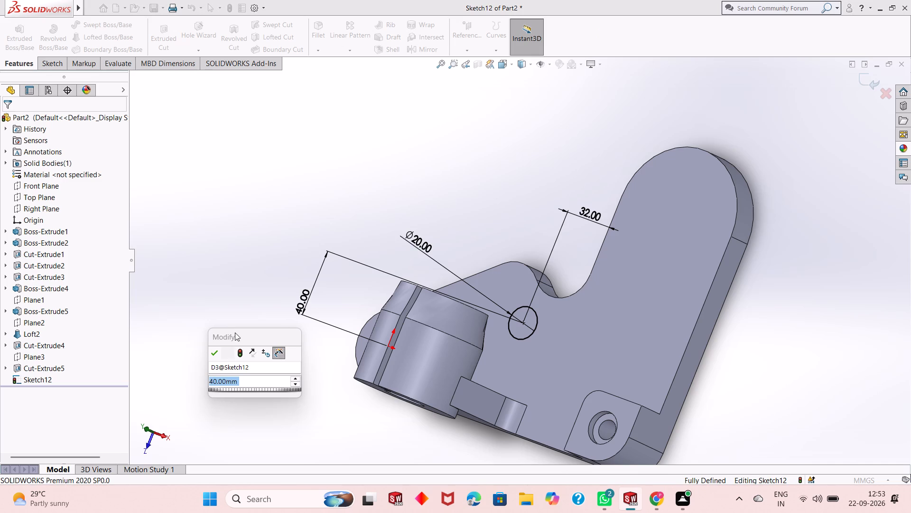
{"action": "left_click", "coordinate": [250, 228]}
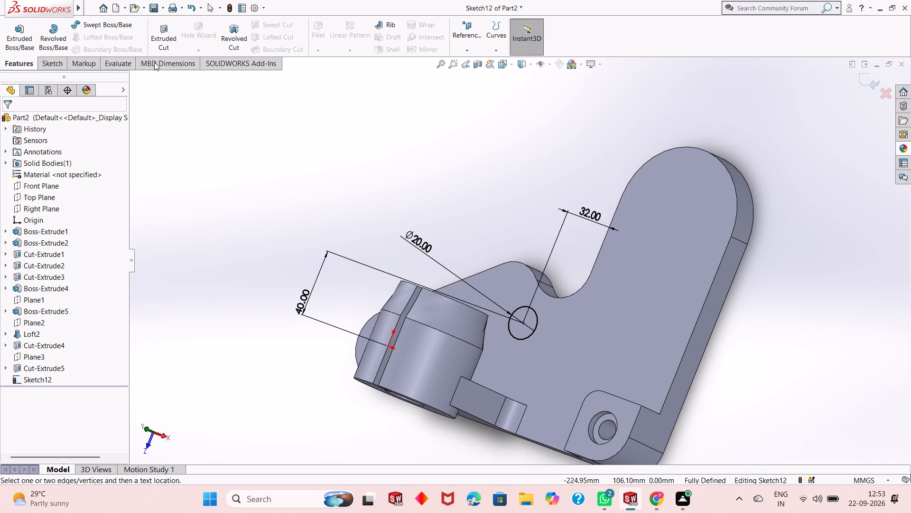
Cut-extrude the 20 mm circle 40 mm blind down through the plate.
{"action": "left_click", "coordinate": [166, 33]}
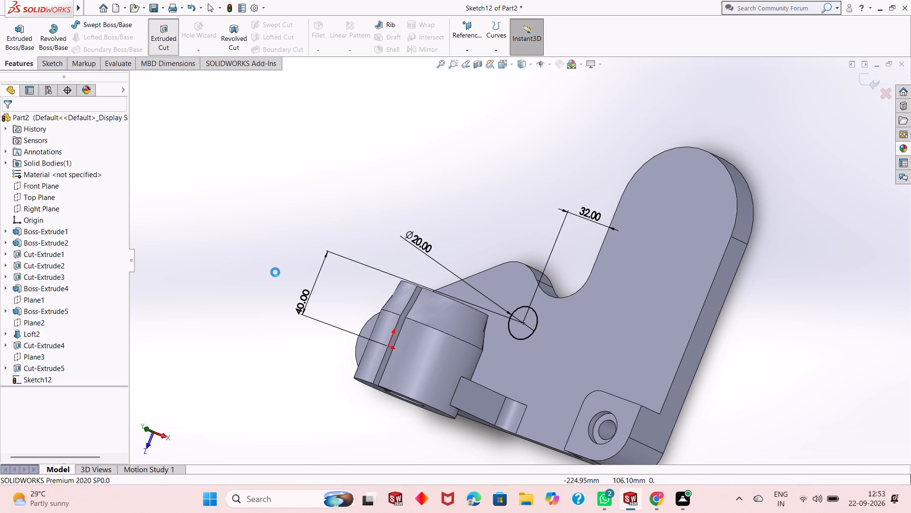
{"action": "left_click", "coordinate": [7, 119]}
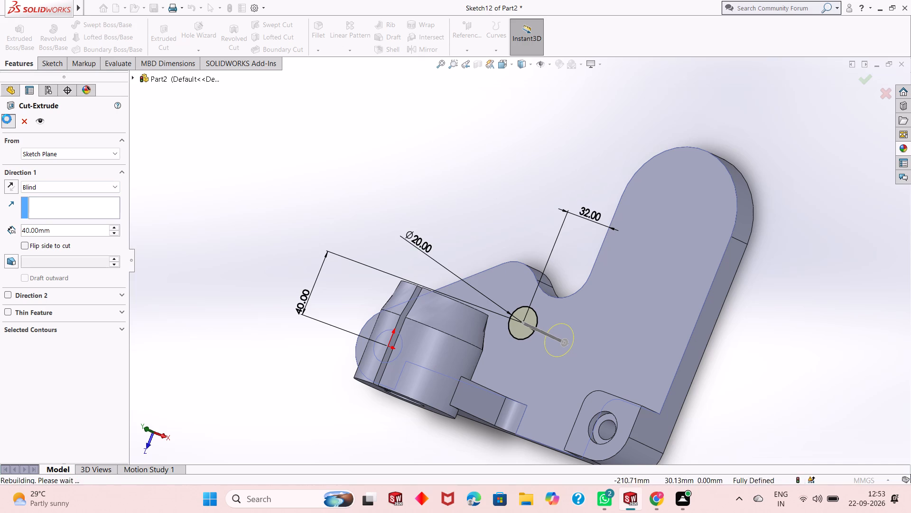
{"action": "left_click", "coordinate": [352, 224]}
{"action": "middle_click_drag", "start_coordinate": [490, 358], "coordinate": [509, 324]}
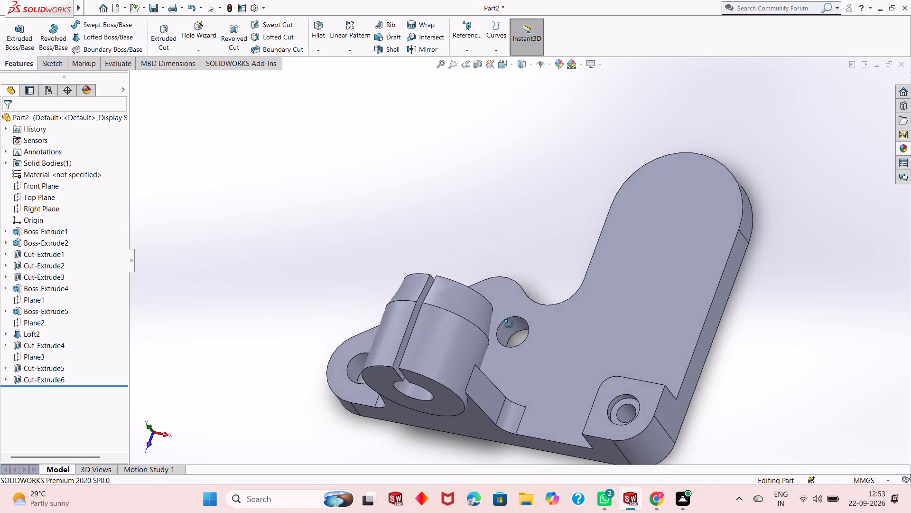
{"action": "middle_click_drag", "start_coordinate": [509, 324], "coordinate": [499, 320]}
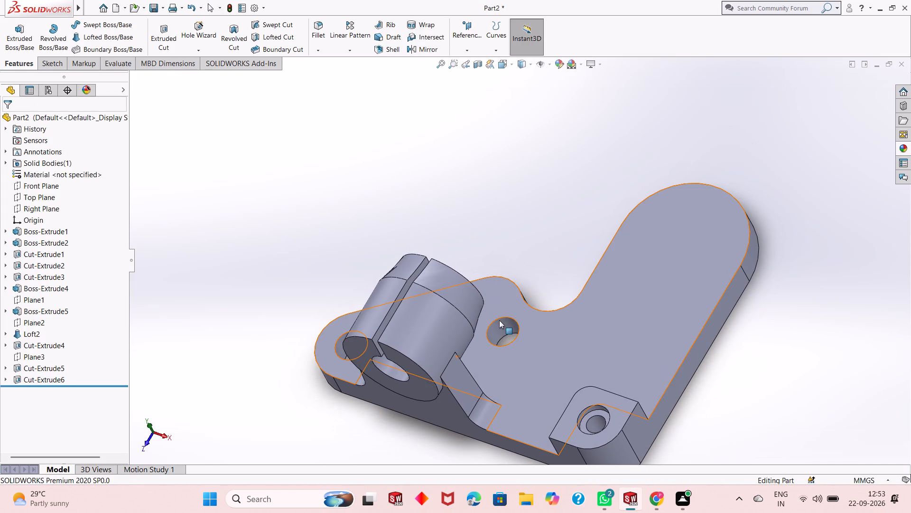
On the plate's top face, sketch a circle about 84 mm in diameter, centred on the long arm's rounded end and matching its outer arc.
{"action": "left_click", "coordinate": [680, 232]}
{"action": "left_click", "coordinate": [720, 205]}
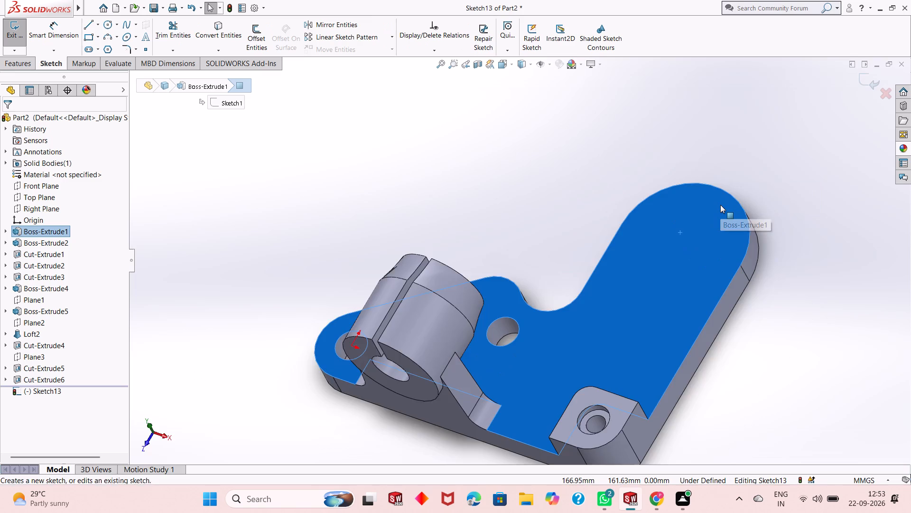
{"action": "key", "text": "ctrl+8"}
{"action": "key", "text": "Escape"}
{"action": "scroll", "coordinate": [679, 103], "scroll_direction": "down", "scroll_amount": 2}
{"action": "scroll", "coordinate": [651, 215], "scroll_direction": "down", "scroll_amount": 1}
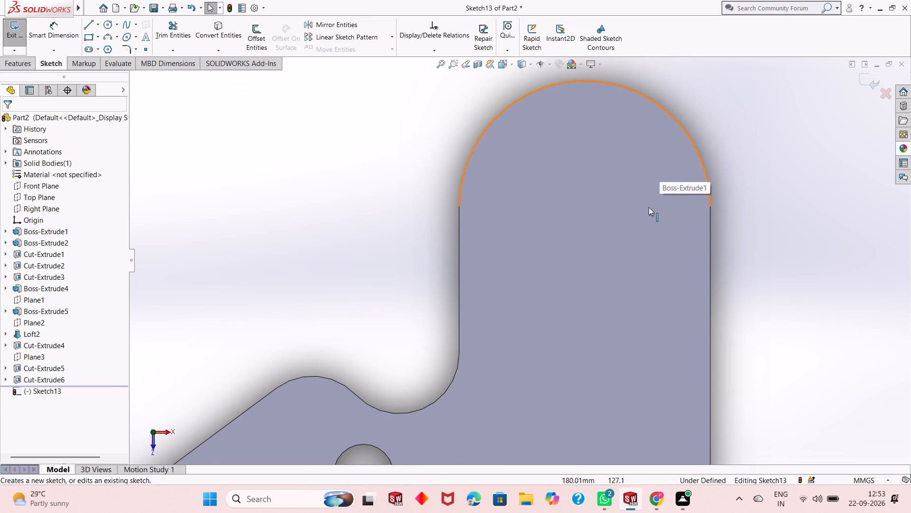
{"action": "scroll", "coordinate": [609, 123], "scroll_direction": "up", "scroll_amount": 2}
{"action": "scroll", "coordinate": [601, 116], "scroll_direction": "down", "scroll_amount": 1}
{"action": "scroll", "coordinate": [565, 248], "scroll_direction": "down", "scroll_amount": 1}
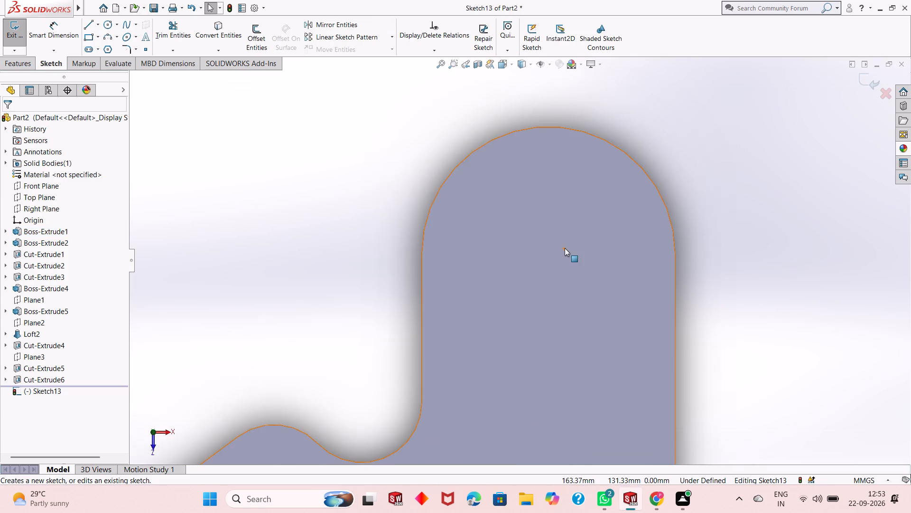
{"action": "scroll", "coordinate": [565, 248], "scroll_direction": "up", "scroll_amount": 2}
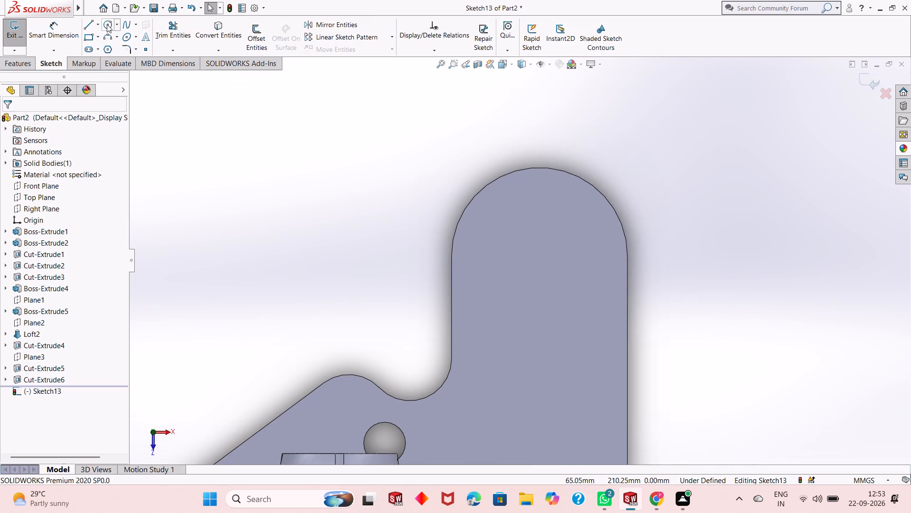
{"action": "left_click", "coordinate": [107, 24]}
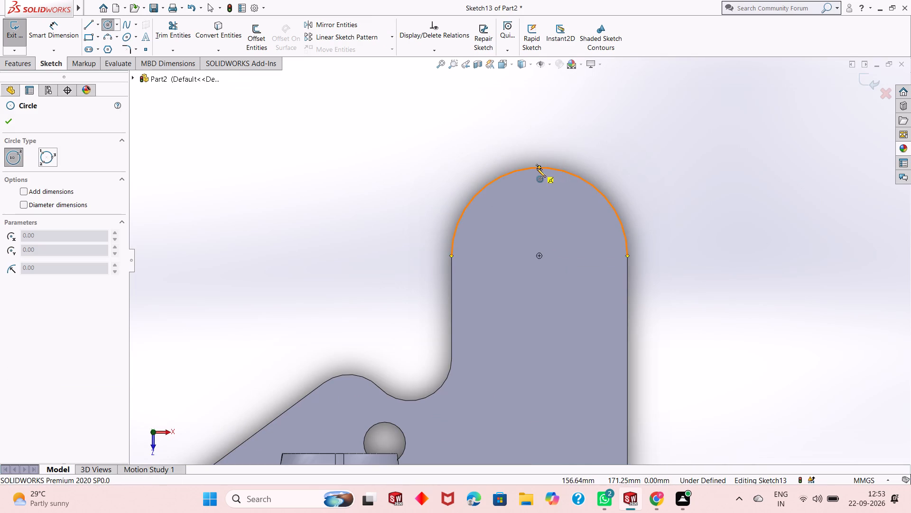
{"action": "left_click", "coordinate": [538, 255]}
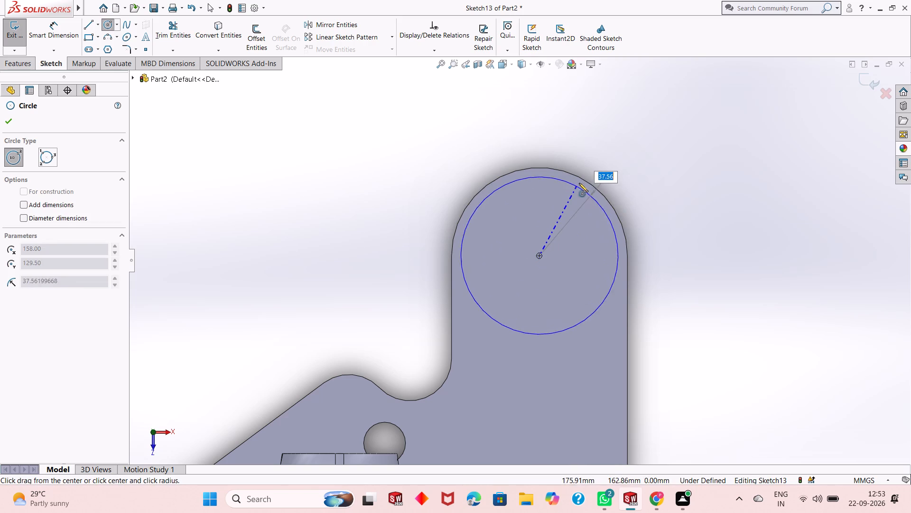
{"action": "left_click", "coordinate": [582, 180]}
{"action": "right_click", "coordinate": [606, 140]}
{"action": "left_click", "coordinate": [615, 149]}
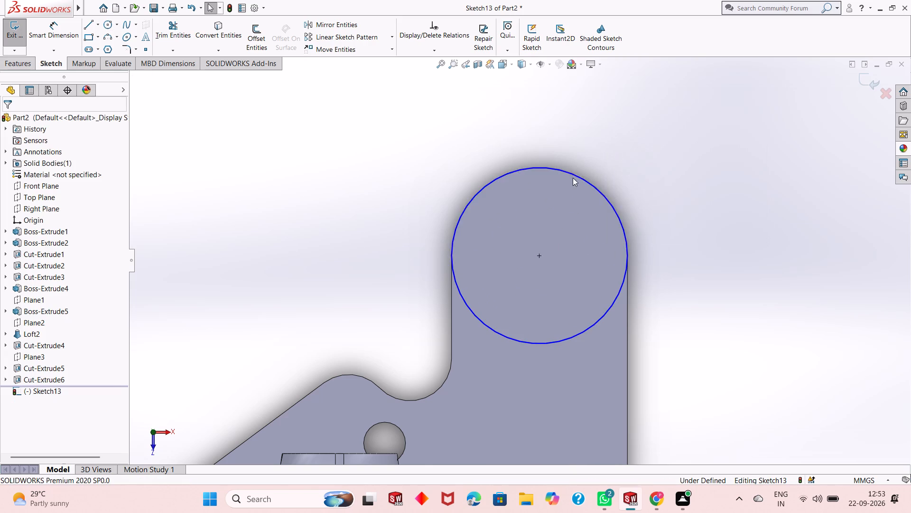
{"action": "scroll", "coordinate": [516, 252], "scroll_direction": "up", "scroll_amount": 1}
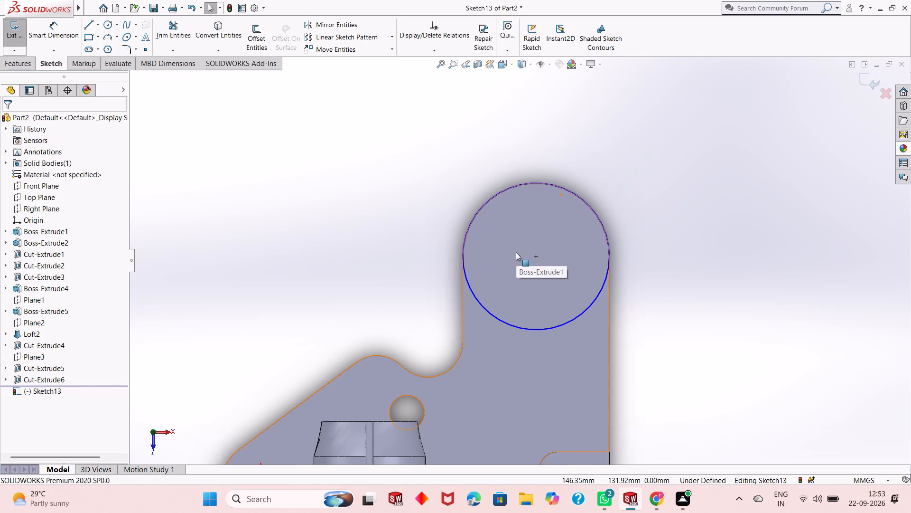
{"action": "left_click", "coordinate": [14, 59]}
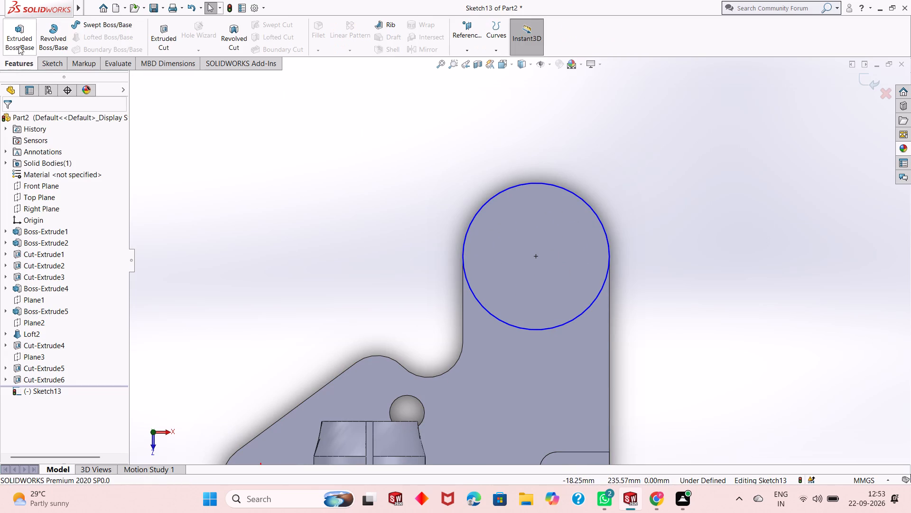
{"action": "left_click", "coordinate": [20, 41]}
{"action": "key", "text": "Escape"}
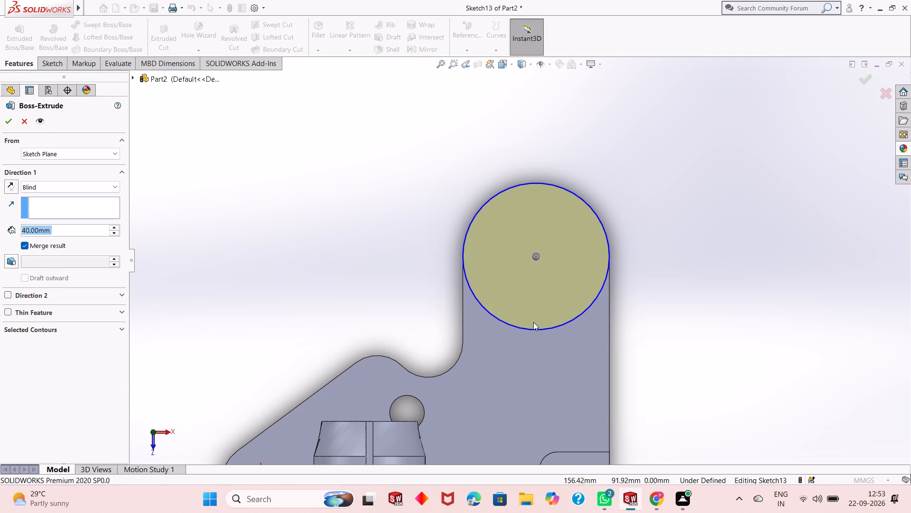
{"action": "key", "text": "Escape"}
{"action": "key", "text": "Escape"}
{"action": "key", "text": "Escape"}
Dimension the diameter of the circle at the long arm's rounded end.
{"action": "left_click", "coordinate": [58, 61]}
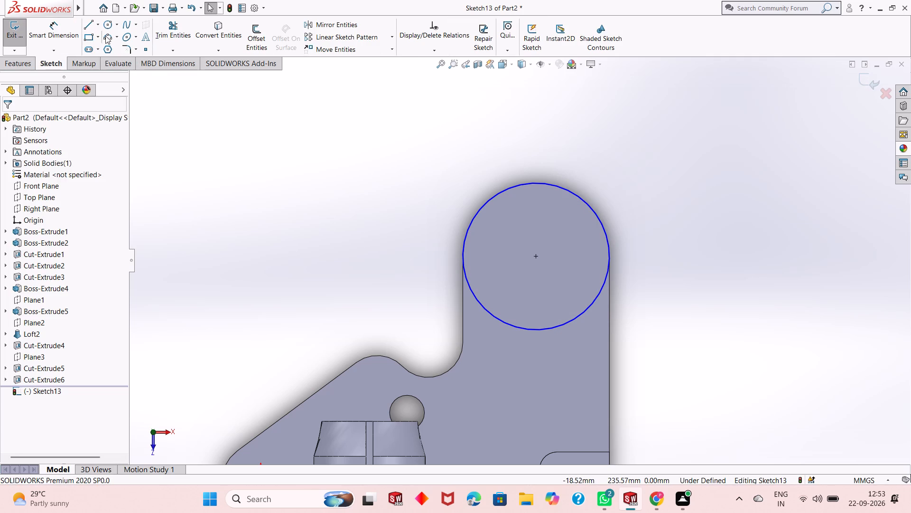
{"action": "left_click", "coordinate": [55, 35]}
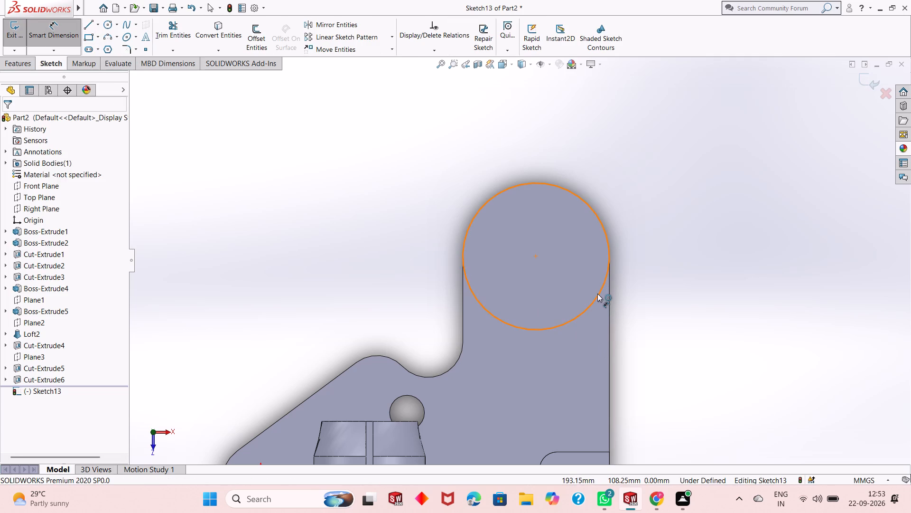
{"action": "left_click", "coordinate": [597, 294]}
{"action": "left_click", "coordinate": [708, 370]}
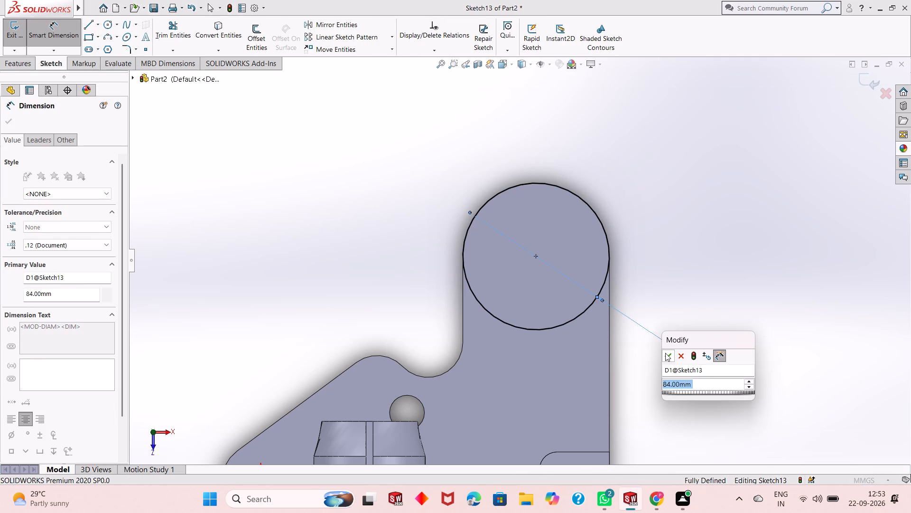
{"action": "left_click", "coordinate": [668, 354]}
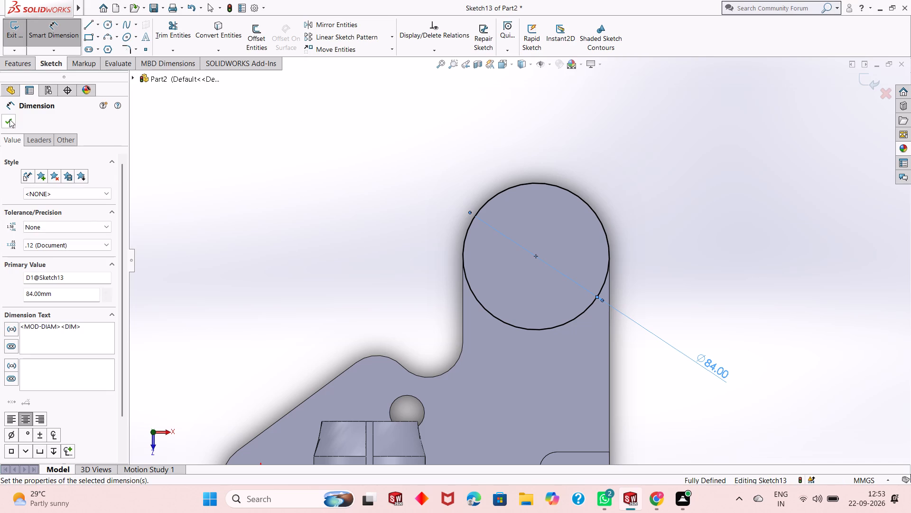
{"action": "left_click", "coordinate": [9, 119]}
Boss-extrude the circle at the long arm's rounded end 66 mm blind upward, merged with the plate.
{"action": "left_click", "coordinate": [8, 68]}
{"action": "left_click", "coordinate": [15, 46]}
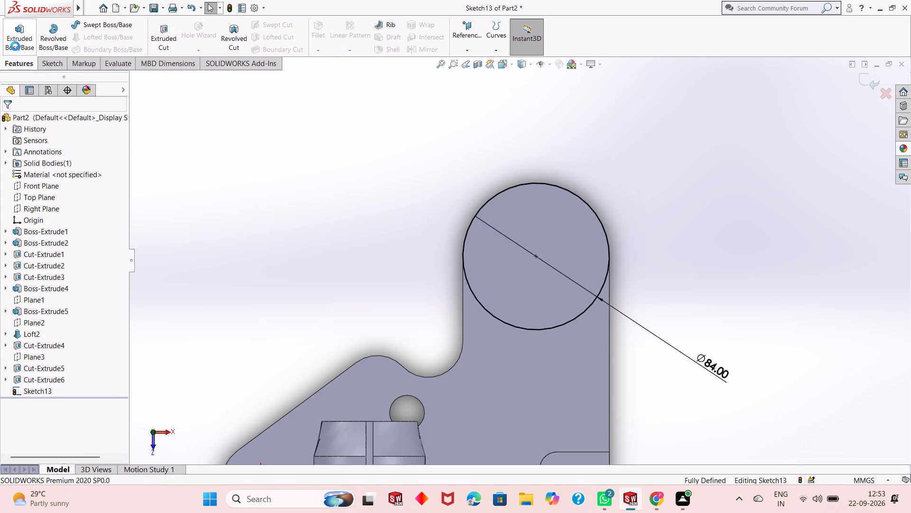
{"action": "middle_click_drag", "start_coordinate": [434, 307], "coordinate": [440, 212]}
{"action": "scroll", "coordinate": [450, 261], "scroll_direction": "up", "scroll_amount": 1}
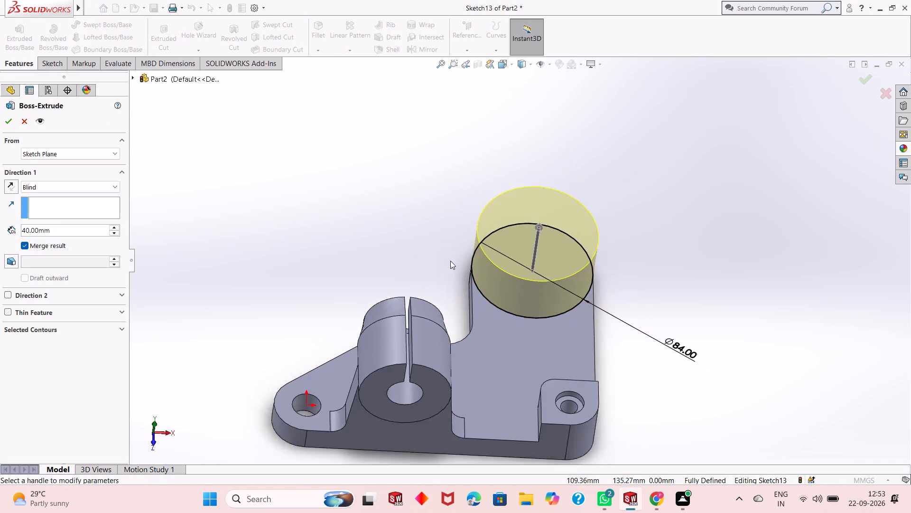
{"action": "scroll", "coordinate": [450, 261], "scroll_direction": "up", "scroll_amount": 4}
{"action": "middle_click_drag", "start_coordinate": [579, 321], "coordinate": [487, 351]}
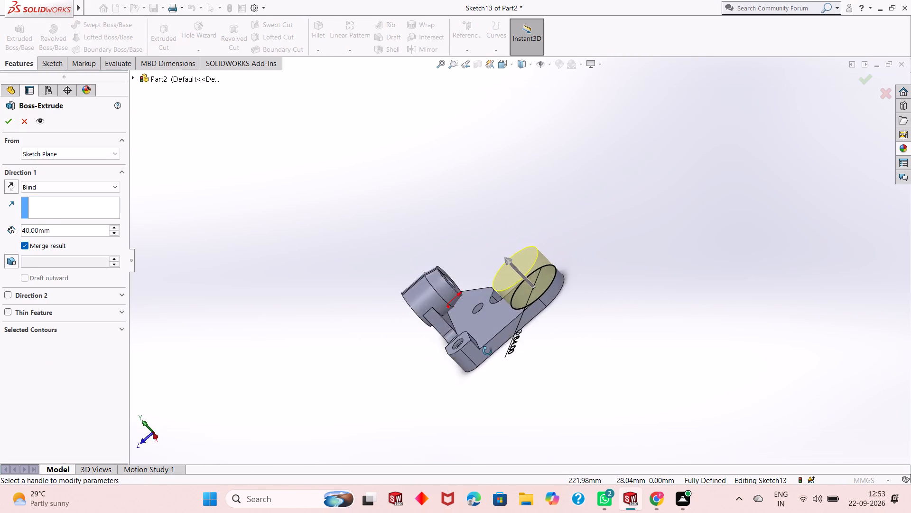
{"action": "middle_click_drag", "start_coordinate": [487, 351], "coordinate": [455, 365]}
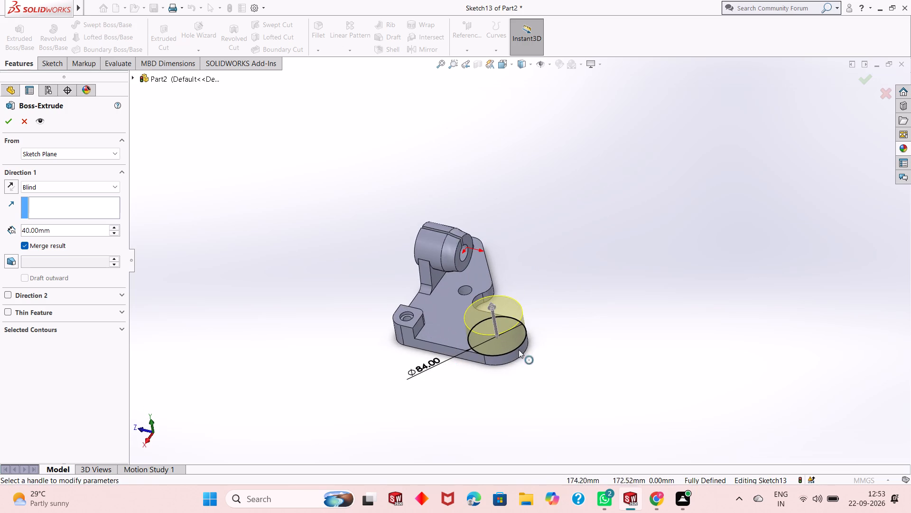
{"action": "scroll", "coordinate": [519, 350], "scroll_direction": "down", "scroll_amount": 2}
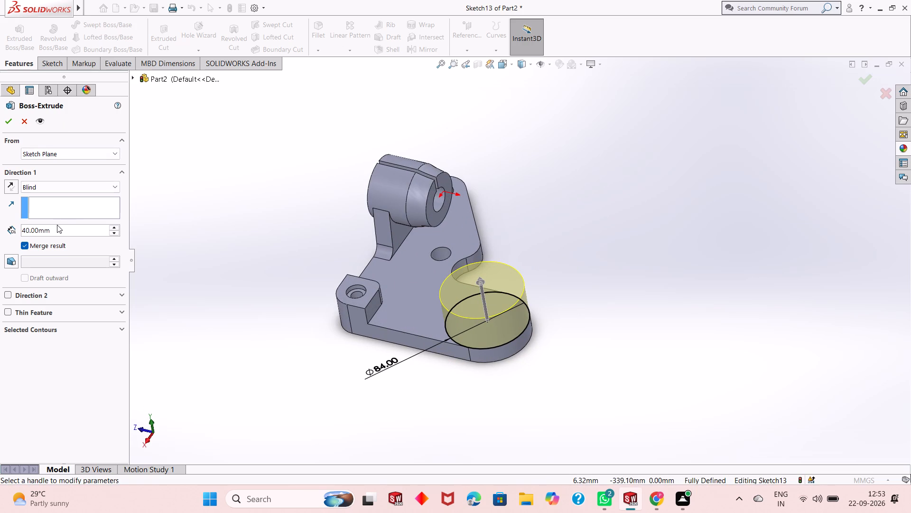
{"action": "double_click", "coordinate": [57, 225]}
{"action": "double_click", "coordinate": [56, 226]}
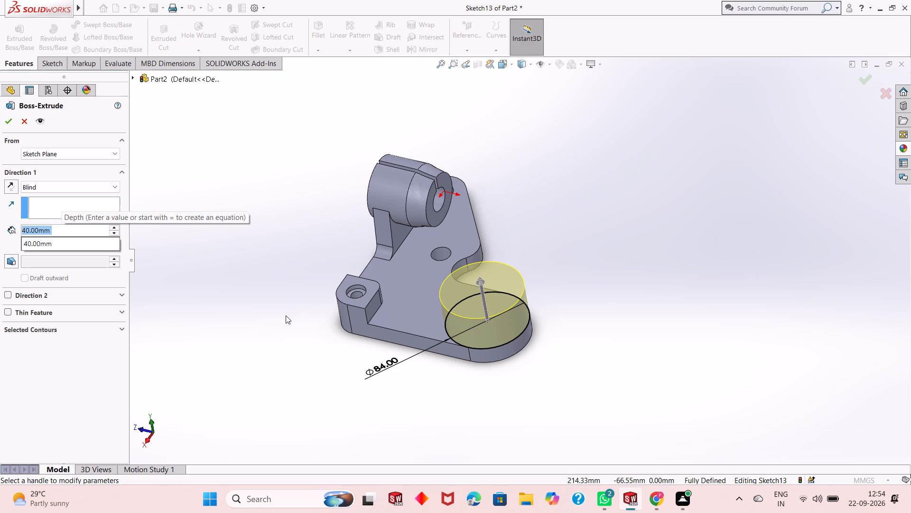
{"action": "type", "text": "66"}
{"action": "key", "text": "Return"}
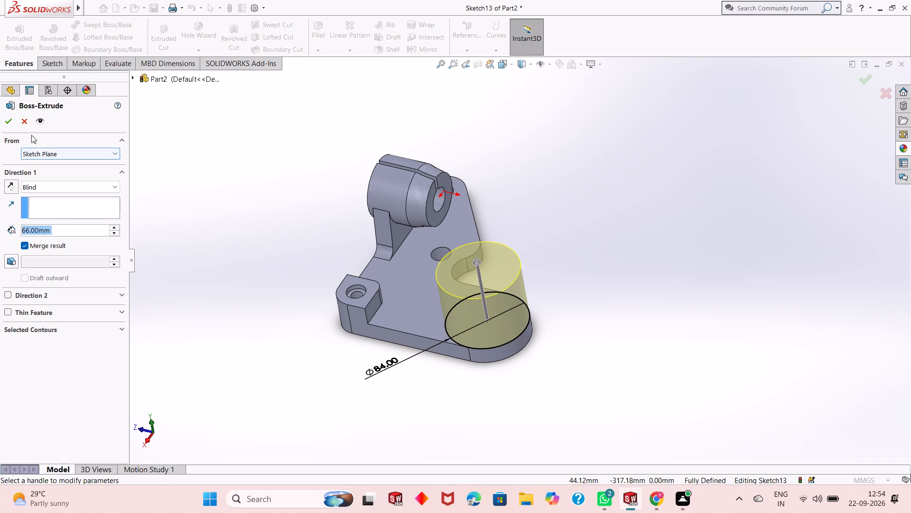
{"action": "left_click", "coordinate": [13, 122]}
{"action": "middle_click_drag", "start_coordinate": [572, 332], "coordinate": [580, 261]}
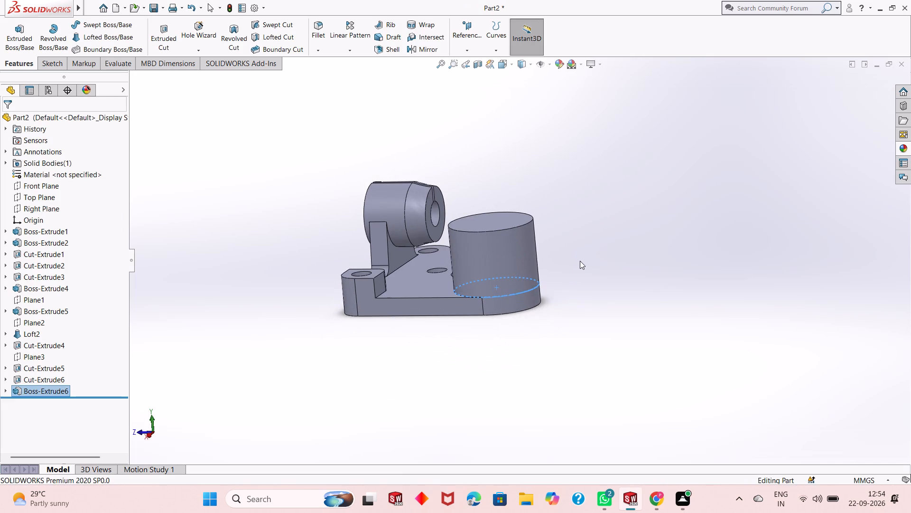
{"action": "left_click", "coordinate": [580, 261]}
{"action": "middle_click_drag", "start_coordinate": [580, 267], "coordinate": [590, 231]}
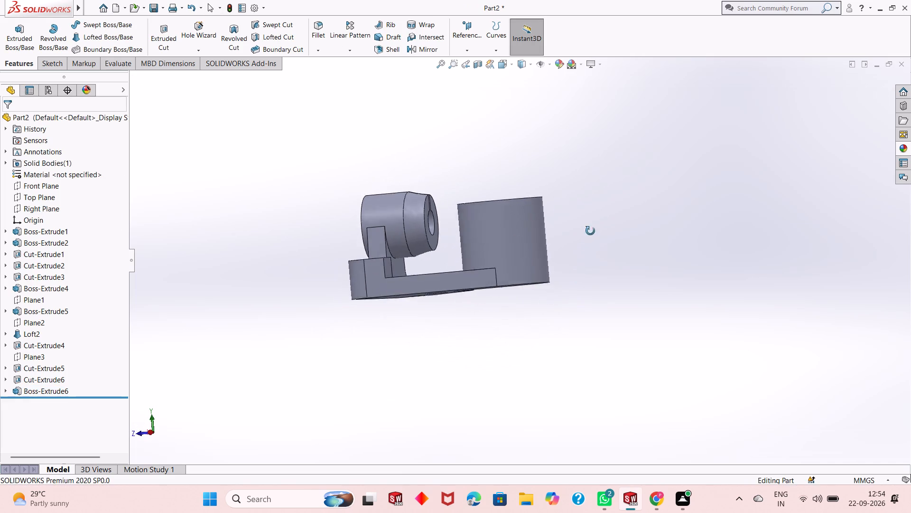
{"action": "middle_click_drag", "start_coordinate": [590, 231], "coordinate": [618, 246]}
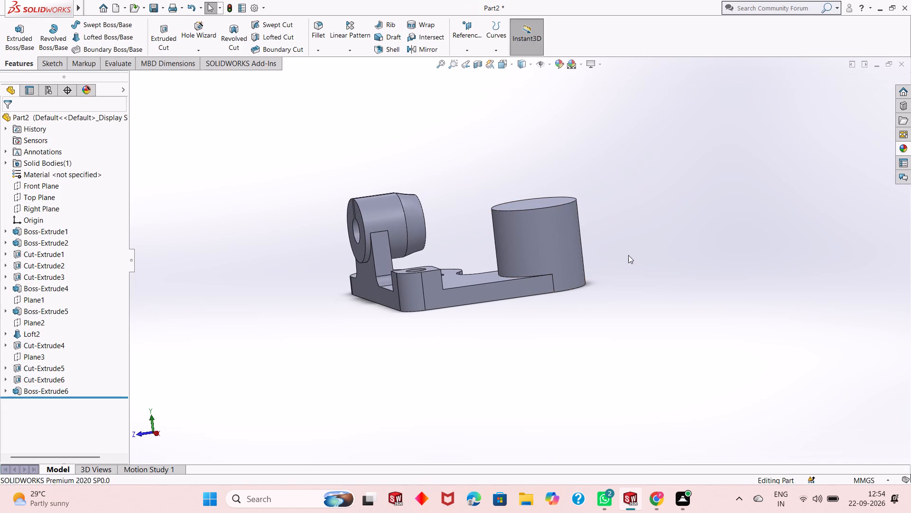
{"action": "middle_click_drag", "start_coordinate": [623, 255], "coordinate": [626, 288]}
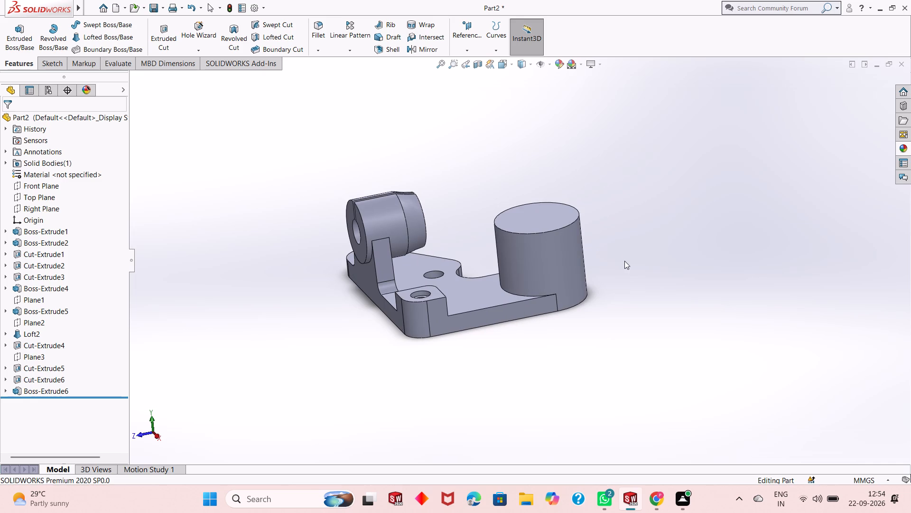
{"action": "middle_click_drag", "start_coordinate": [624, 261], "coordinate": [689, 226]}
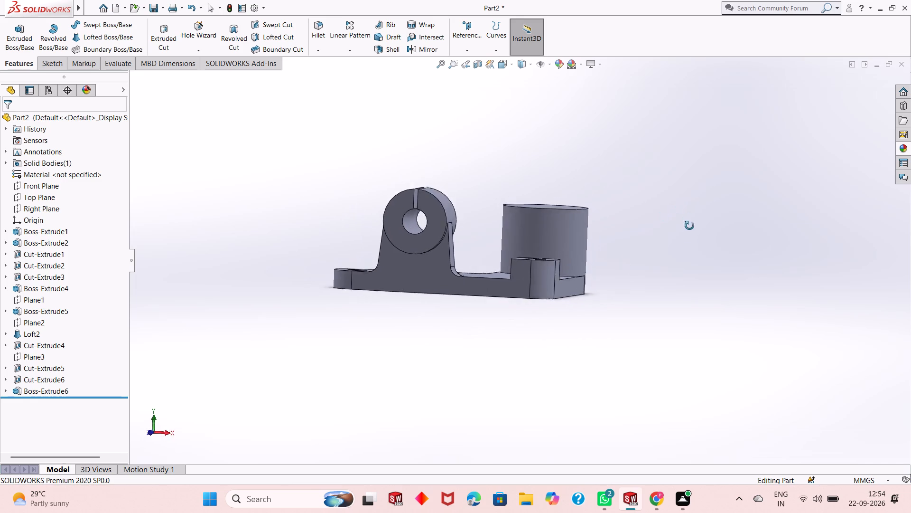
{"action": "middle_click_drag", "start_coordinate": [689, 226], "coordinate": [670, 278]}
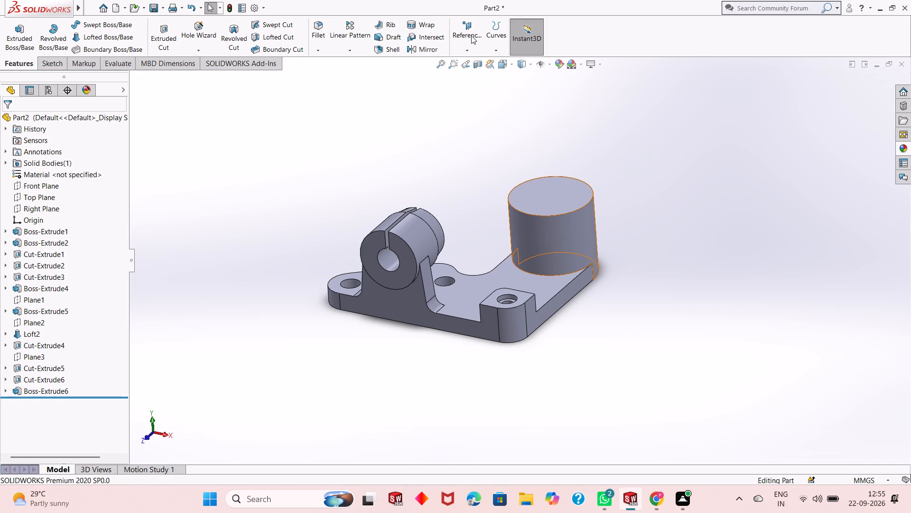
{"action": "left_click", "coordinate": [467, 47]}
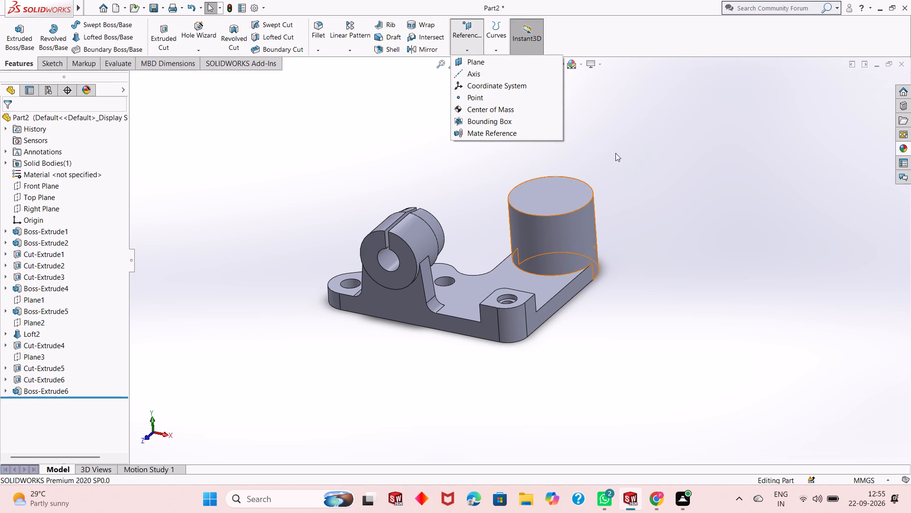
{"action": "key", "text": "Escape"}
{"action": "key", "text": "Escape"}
On the tall cylindrical boss's top face, sketch two circles concentric with it, about 51 mm and 70 mm in diameter.
{"action": "left_click", "coordinate": [572, 194]}
{"action": "left_click", "coordinate": [614, 166]}
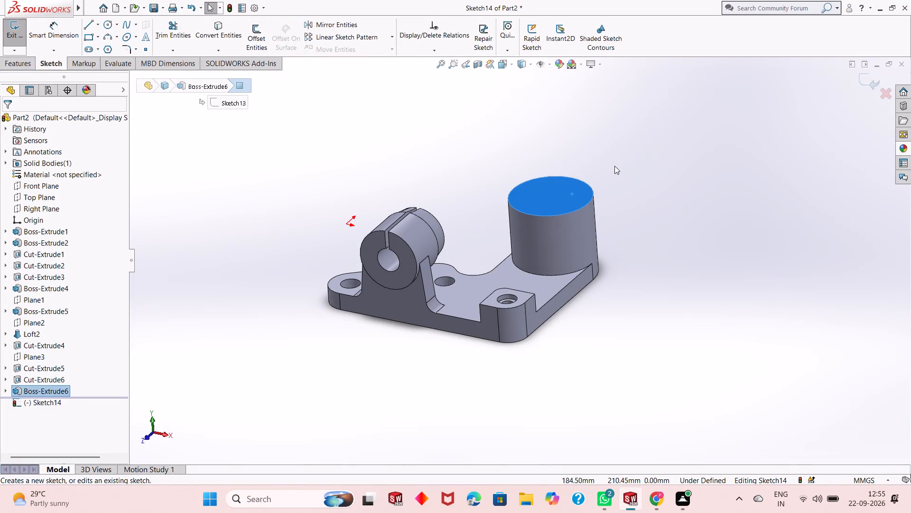
{"action": "key", "text": "ctrl+8"}
{"action": "key", "text": "Escape"}
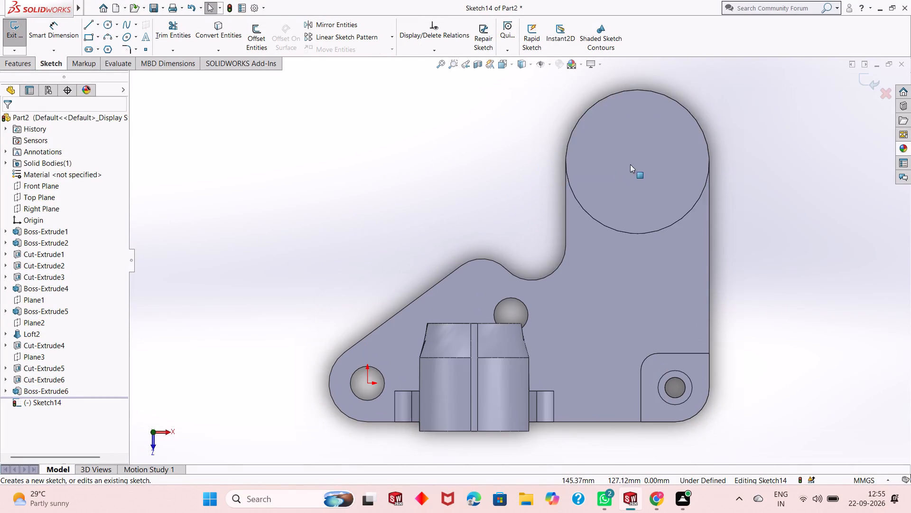
{"action": "scroll", "coordinate": [710, 158], "scroll_direction": "up", "scroll_amount": 2}
{"action": "scroll", "coordinate": [656, 161], "scroll_direction": "down", "scroll_amount": 2}
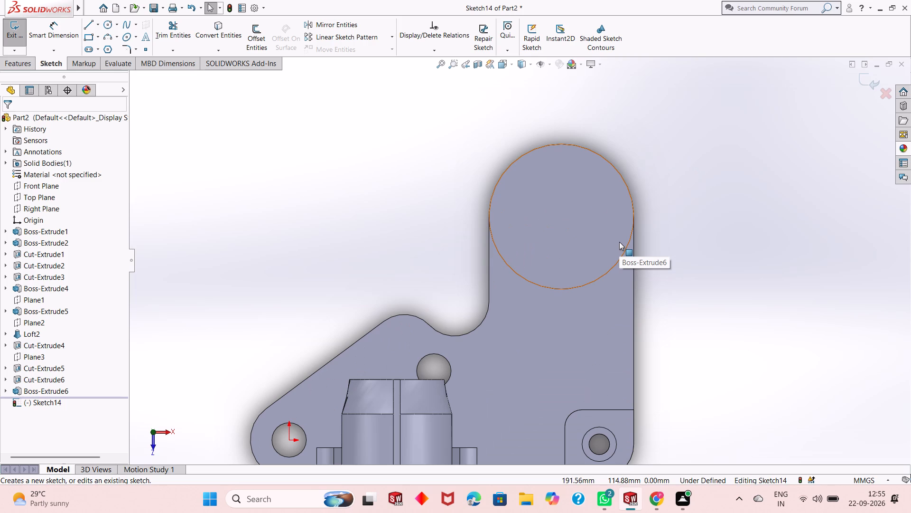
{"action": "left_click", "coordinate": [107, 26]}
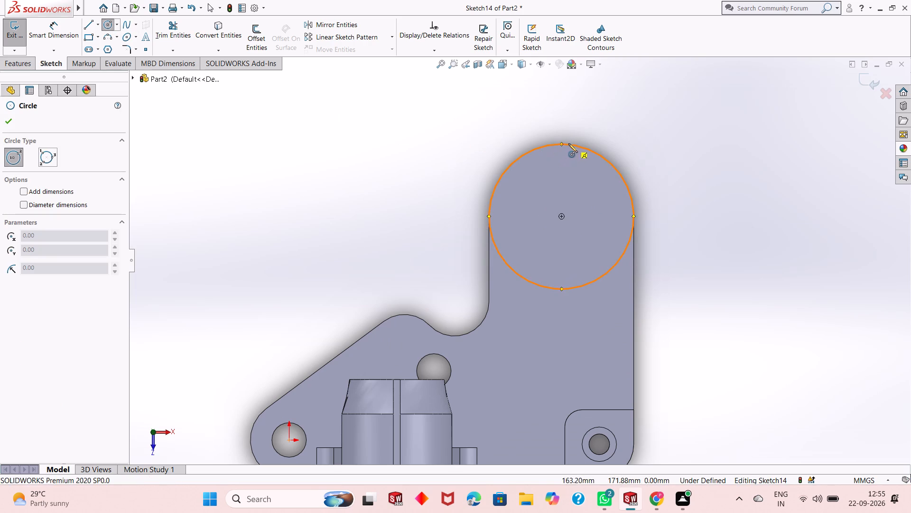
{"action": "left_click", "coordinate": [561, 216]}
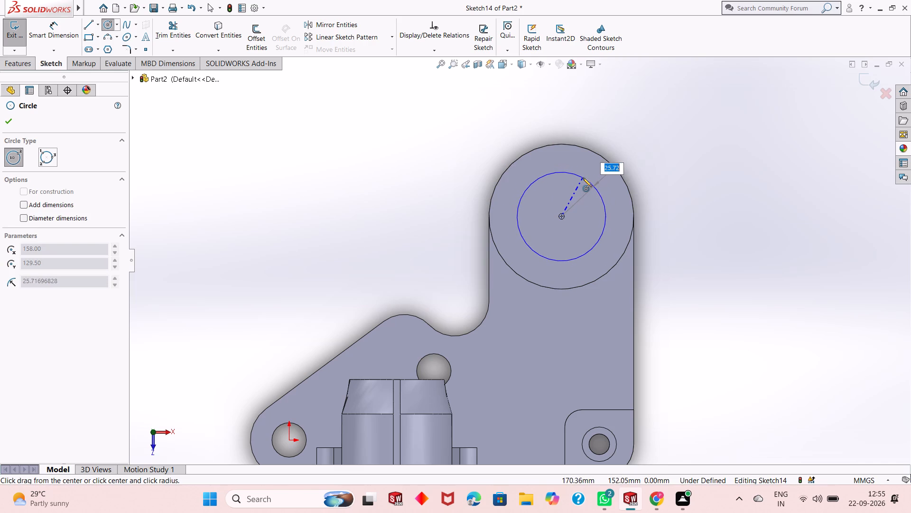
{"action": "left_click", "coordinate": [583, 178]}
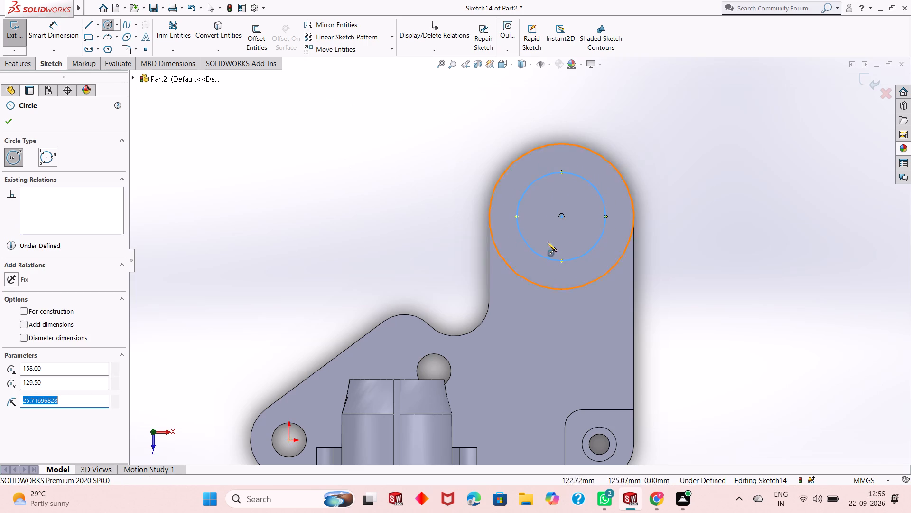
{"action": "left_click", "coordinate": [562, 217]}
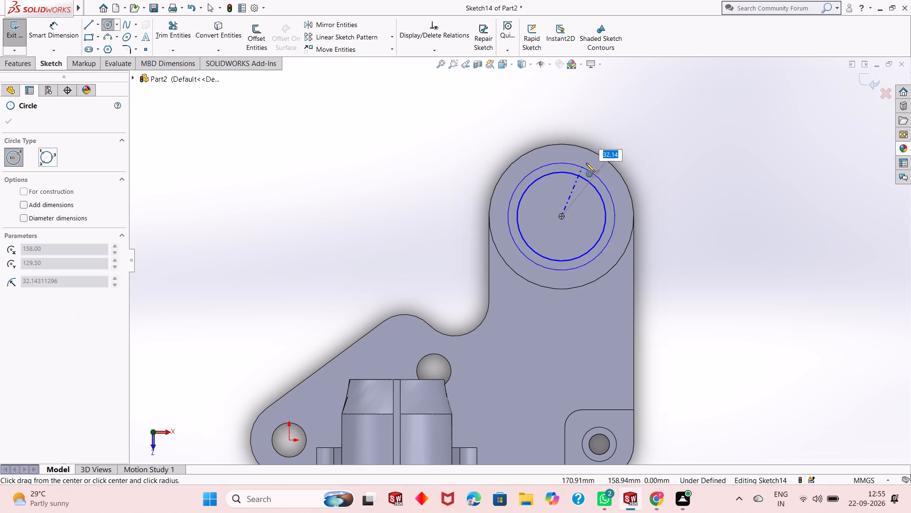
{"action": "left_click", "coordinate": [587, 161]}
{"action": "key", "text": "Escape"}
{"action": "key", "text": "Escape"}
{"action": "key", "text": "Escape"}
Dimension the inner circle's diameter to 44 mm.
{"action": "left_click", "coordinate": [49, 29]}
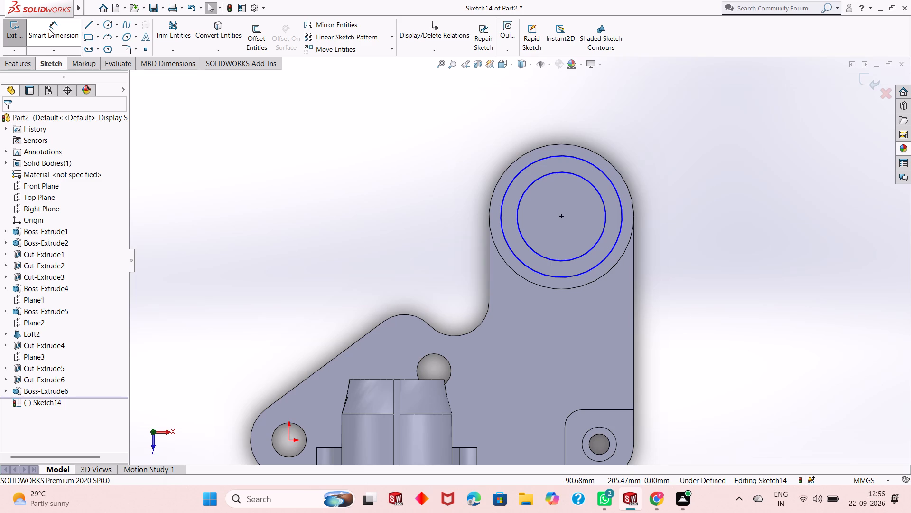
{"action": "left_click", "coordinate": [526, 244]}
{"action": "left_click", "coordinate": [343, 221]}
{"action": "type", "text": "44"}
{"action": "key", "text": "Return"}
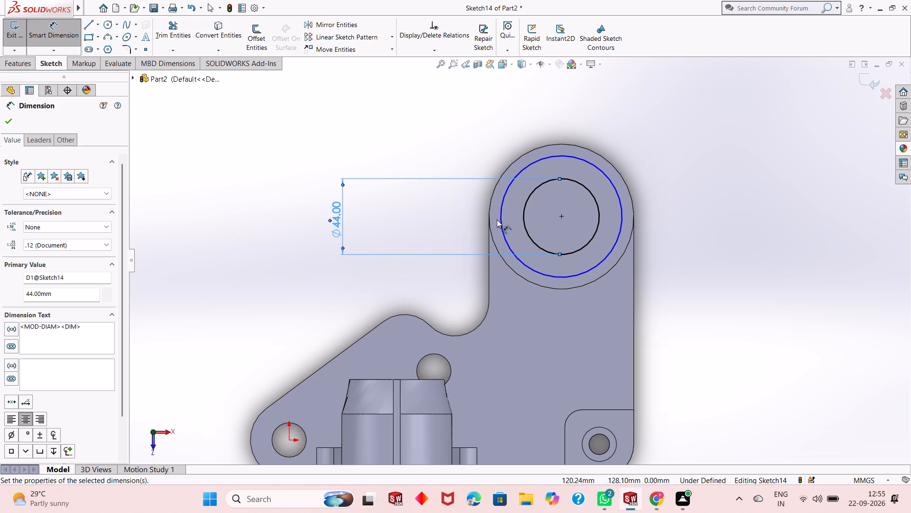
Dimension the outer sketched circle's diameter to 48 mm.
{"action": "left_click", "coordinate": [502, 225]}
{"action": "left_click", "coordinate": [435, 116]}
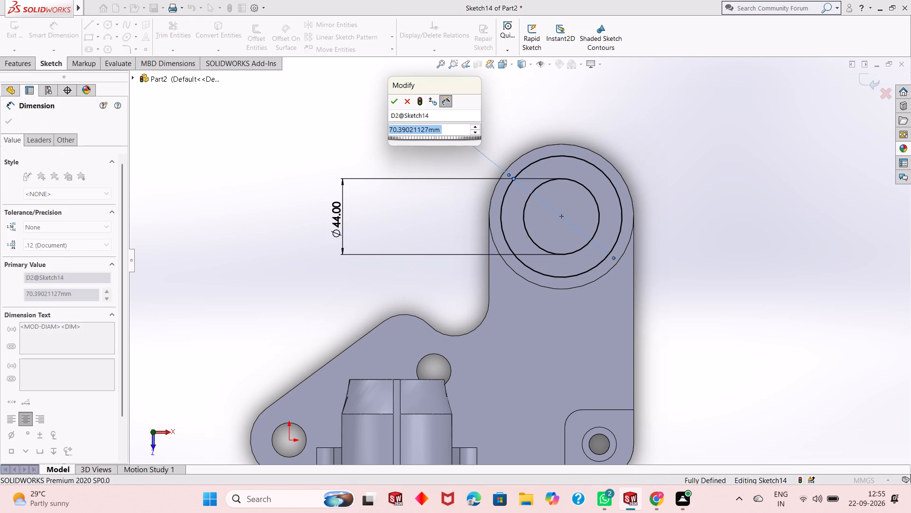
{"action": "type", "text": "84"}
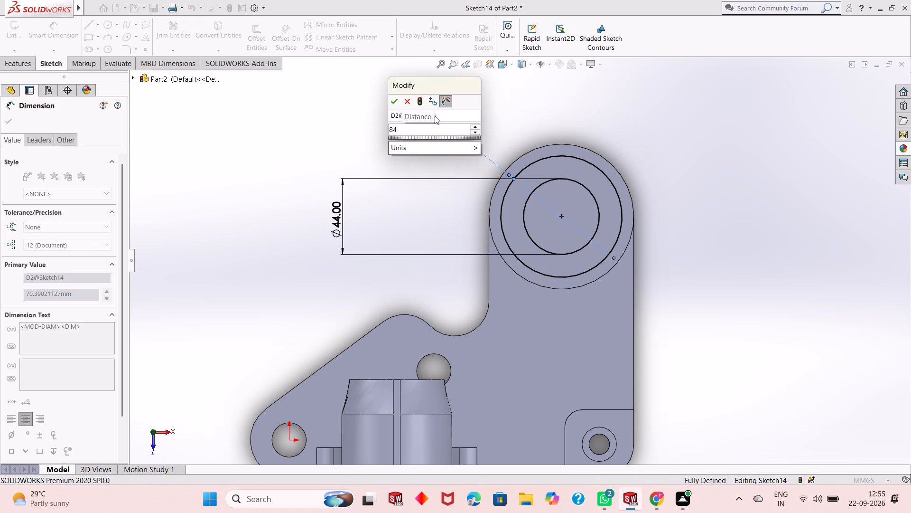
{"action": "key", "text": "BackSpace"}
{"action": "key", "text": "BackSpace"}
{"action": "key", "text": "BackSpace"}
{"action": "key", "text": "BackSpace"}
{"action": "key", "text": "BackSpace"}
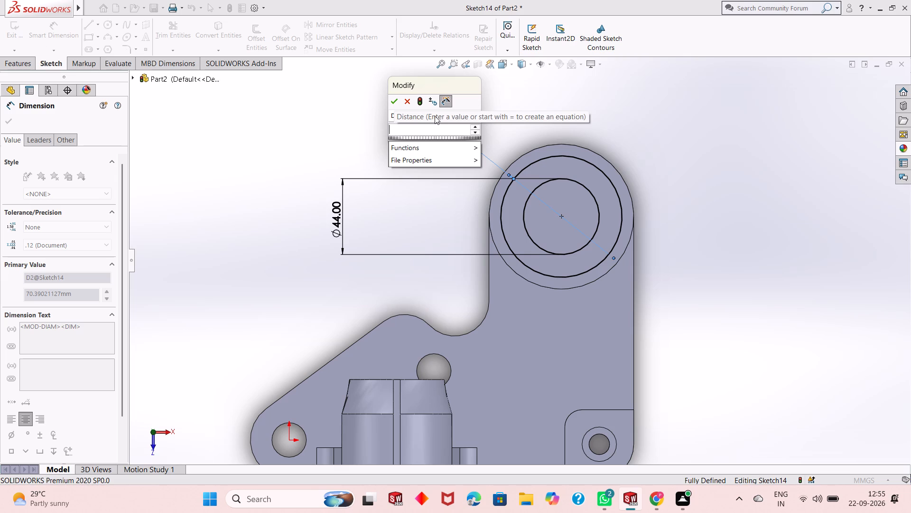
{"action": "type", "text": "48"}
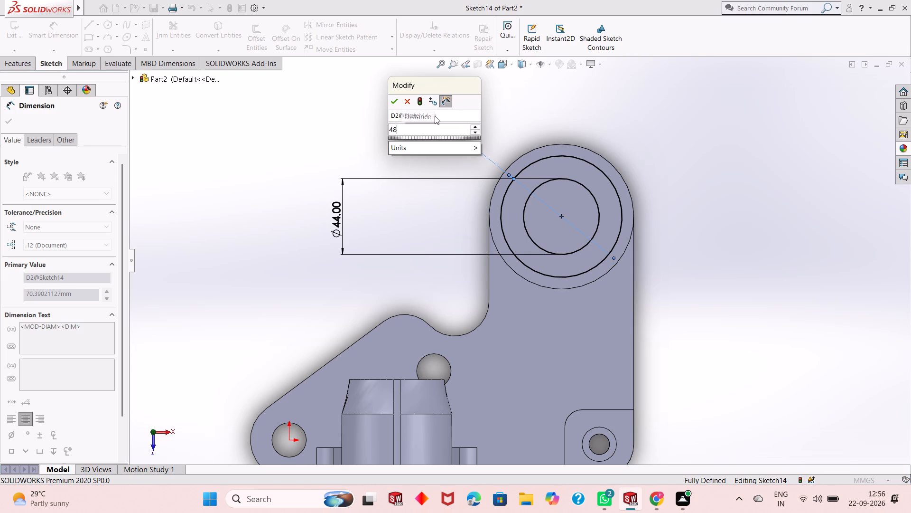
{"action": "key", "text": "Return"}
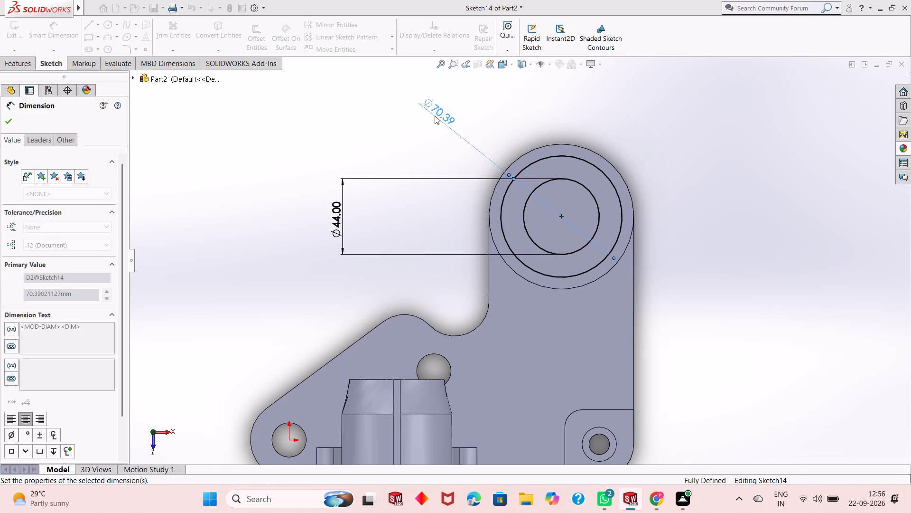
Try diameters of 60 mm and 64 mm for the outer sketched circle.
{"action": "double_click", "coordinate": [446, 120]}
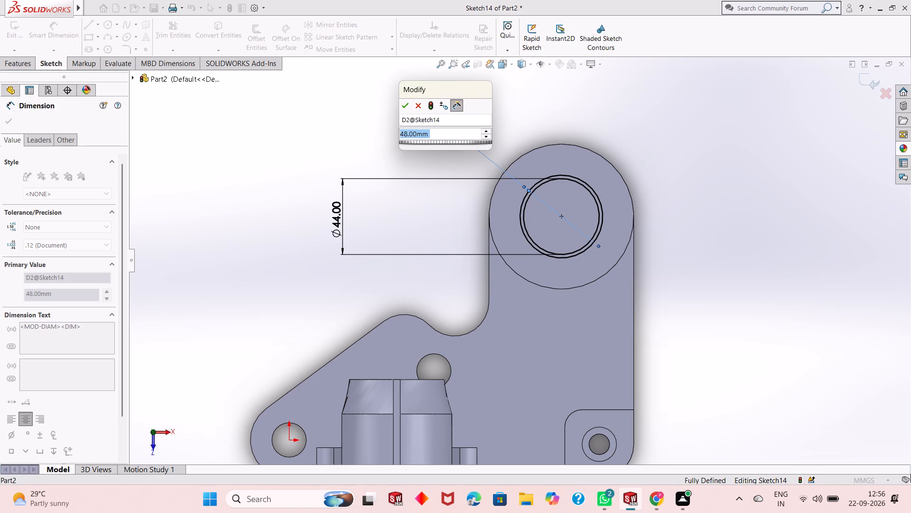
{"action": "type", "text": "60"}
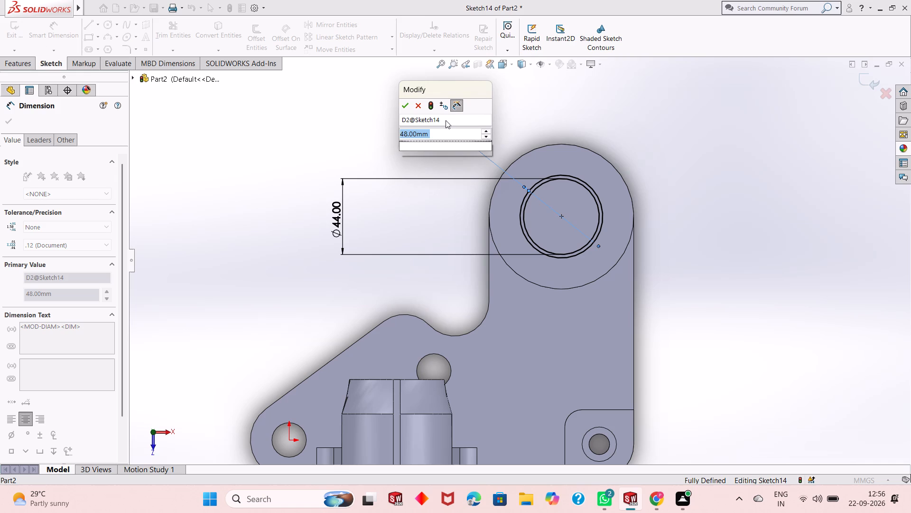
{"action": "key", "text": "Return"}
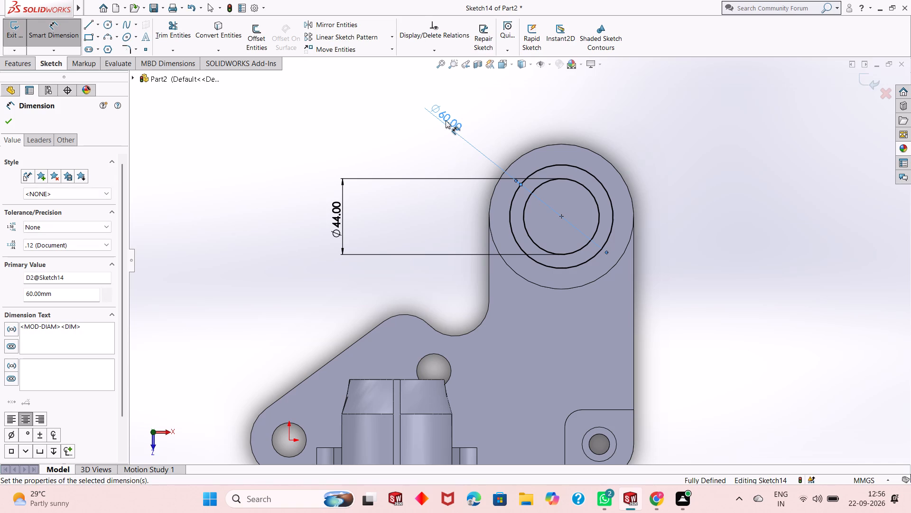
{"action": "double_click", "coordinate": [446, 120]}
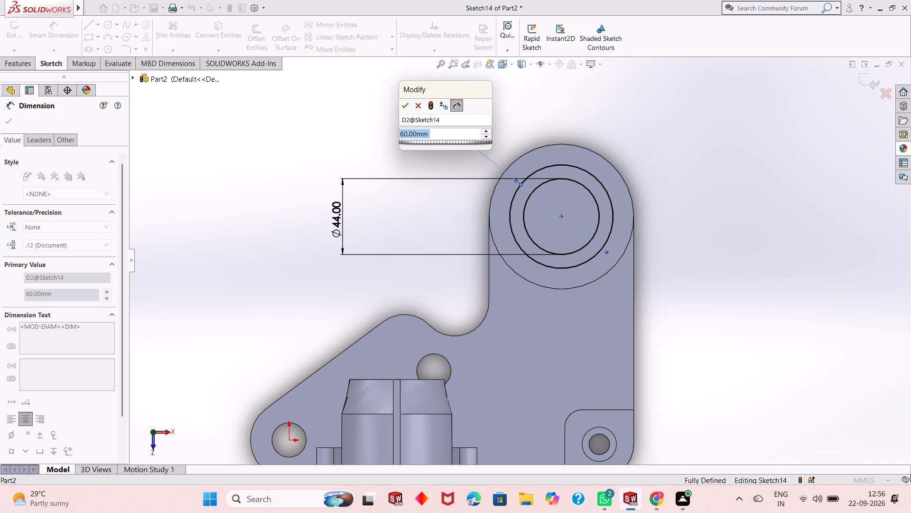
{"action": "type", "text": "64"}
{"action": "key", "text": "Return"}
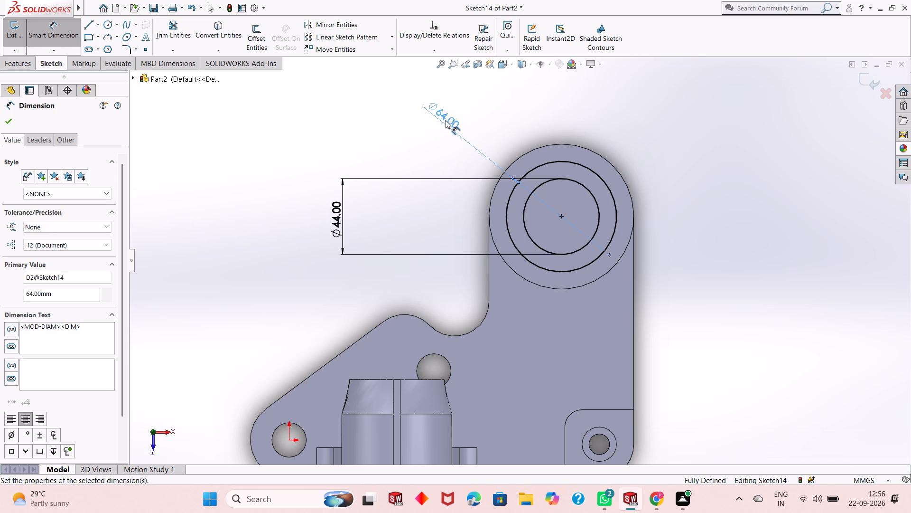
Set the outer sketched circle's diameter to 62 mm and finish dimensioning.
{"action": "double_click", "coordinate": [446, 120]}
{"action": "type", "text": "62"}
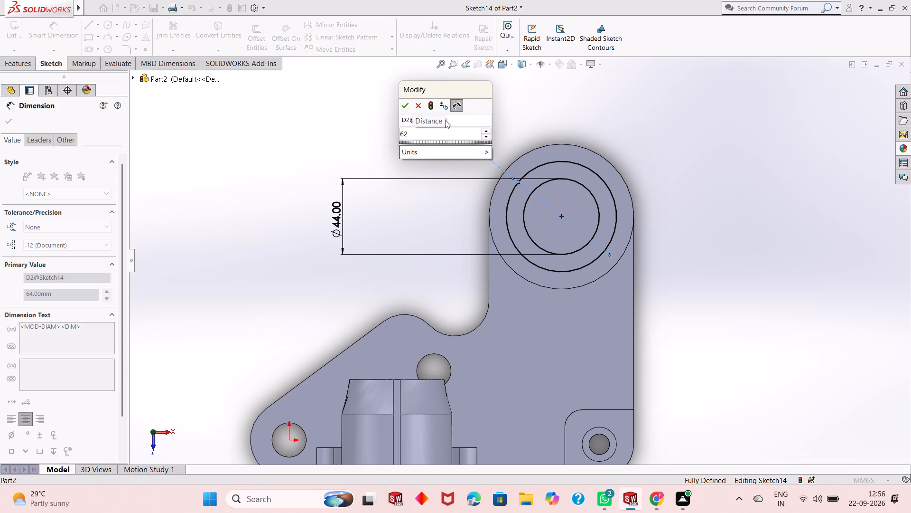
{"action": "key", "text": "Return"}
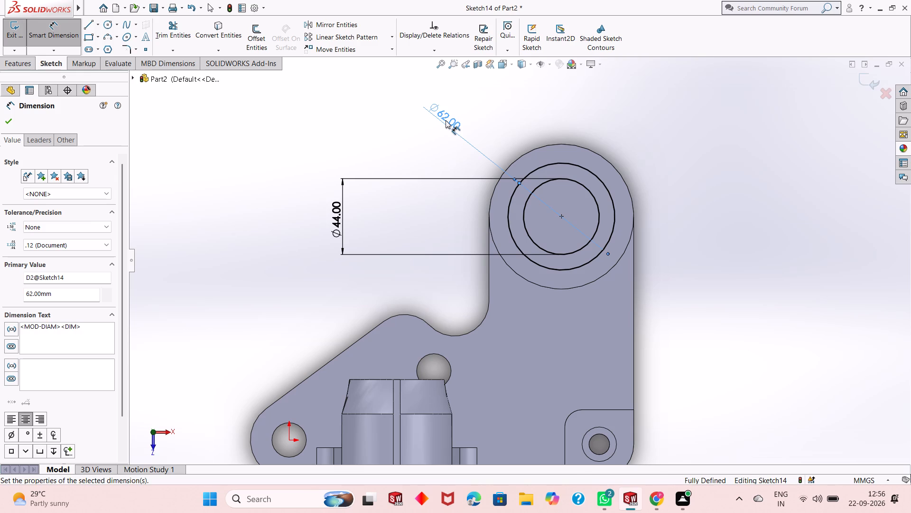
{"action": "left_click", "coordinate": [9, 122]}
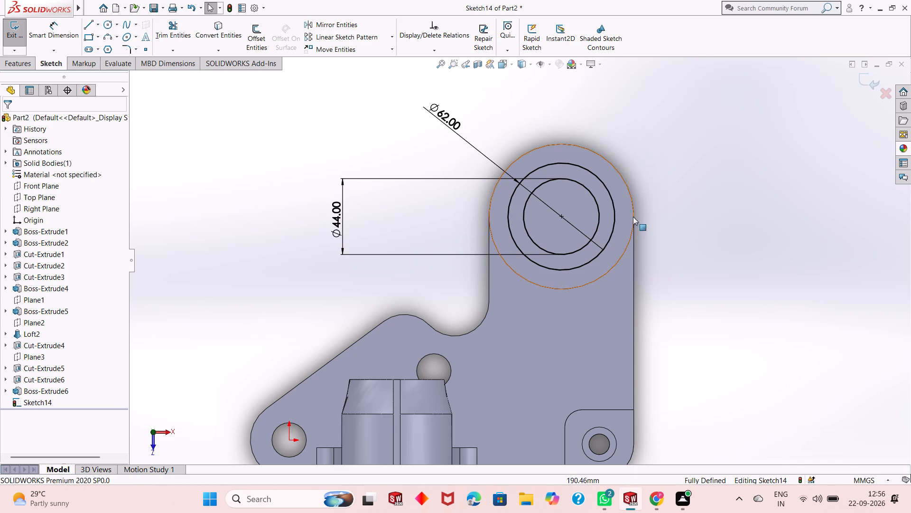
Draw a vertical centreline about 59 mm long from the circles' centre out past the boss's edge, away from the plate.
{"action": "scroll", "coordinate": [570, 213], "scroll_direction": "down", "scroll_amount": 1}
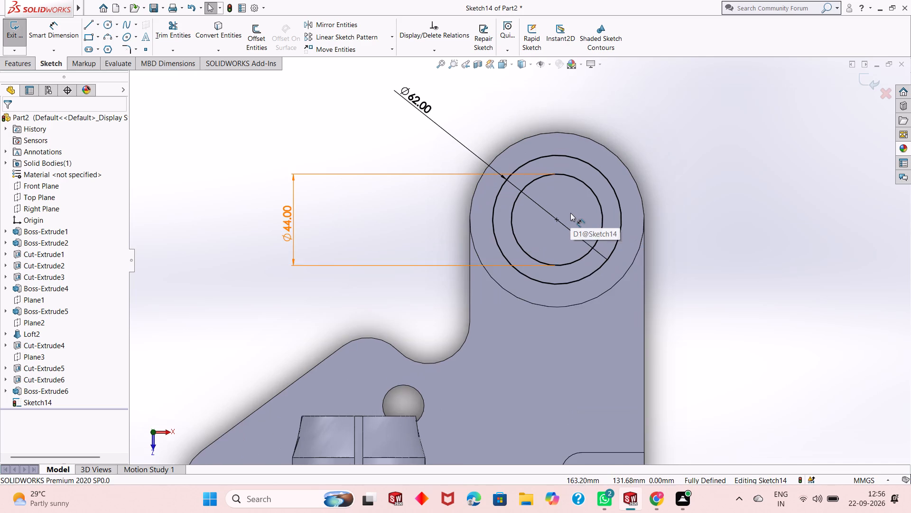
{"action": "scroll", "coordinate": [570, 213], "scroll_direction": "up", "scroll_amount": 2}
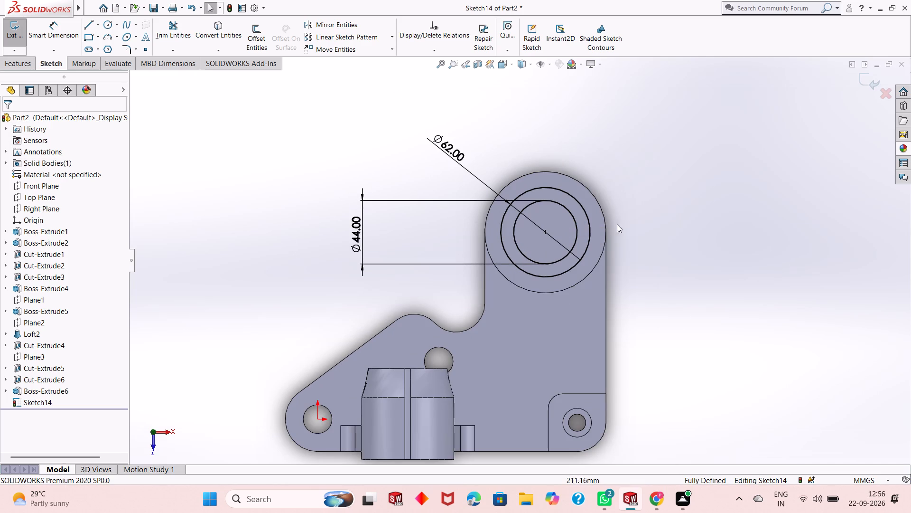
{"action": "scroll", "coordinate": [564, 236], "scroll_direction": "down", "scroll_amount": 1}
{"action": "key", "text": "Escape"}
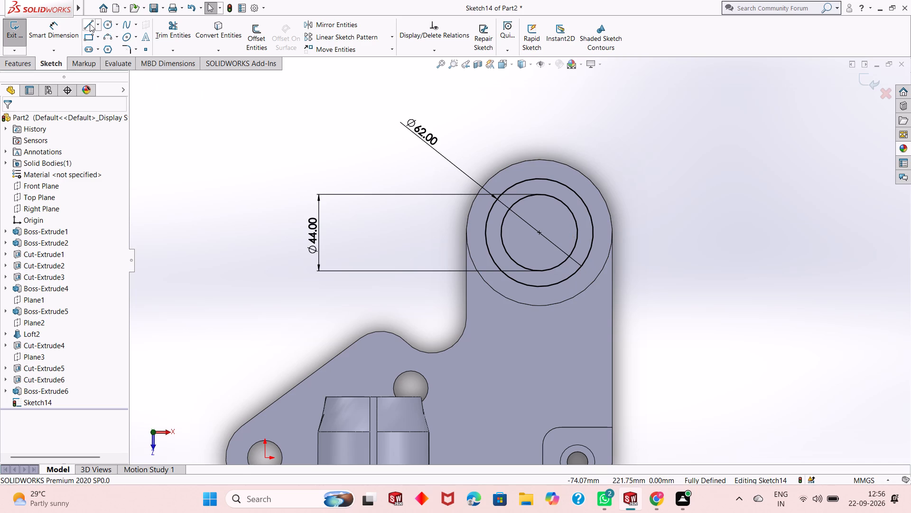
{"action": "left_click", "coordinate": [99, 26]}
{"action": "left_click", "coordinate": [102, 50]}
{"action": "left_click", "coordinate": [538, 233]}
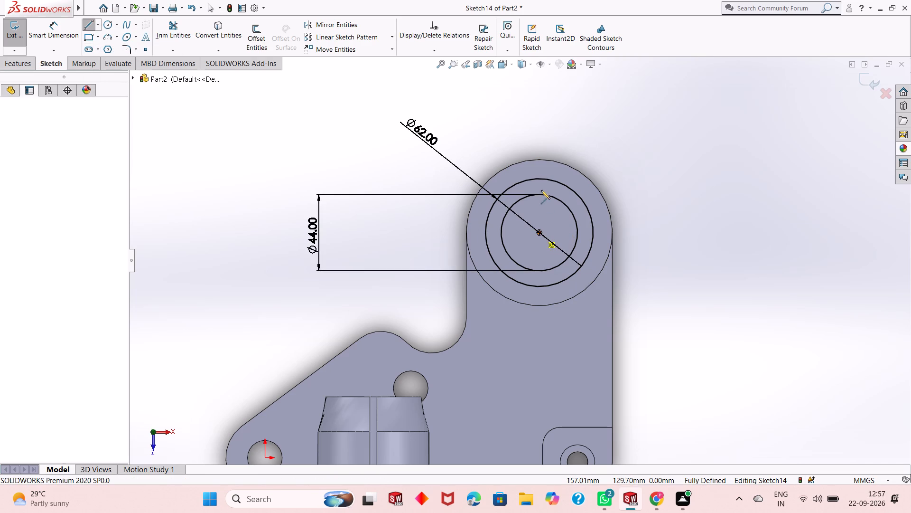
{"action": "left_click", "coordinate": [540, 131]}
{"action": "key", "text": "Escape"}
{"action": "key", "text": "Escape"}
{"action": "key", "text": "Escape"}
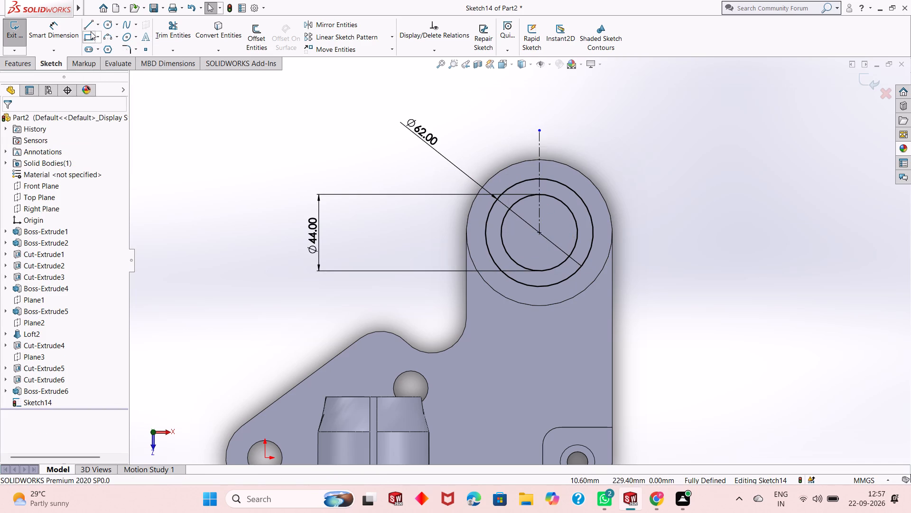
Draw two slanted lines from the circles' centre past the boss's edge, one on each side of the vertical centreline.
{"action": "left_click", "coordinate": [88, 23]}
{"action": "left_click", "coordinate": [537, 232]}
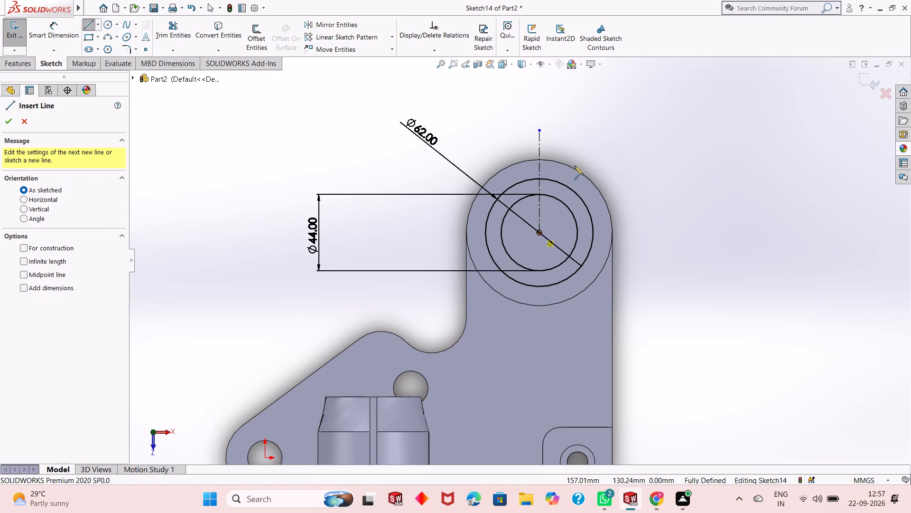
{"action": "left_click", "coordinate": [579, 149]}
{"action": "key", "text": "Escape"}
{"action": "key", "text": "Escape"}
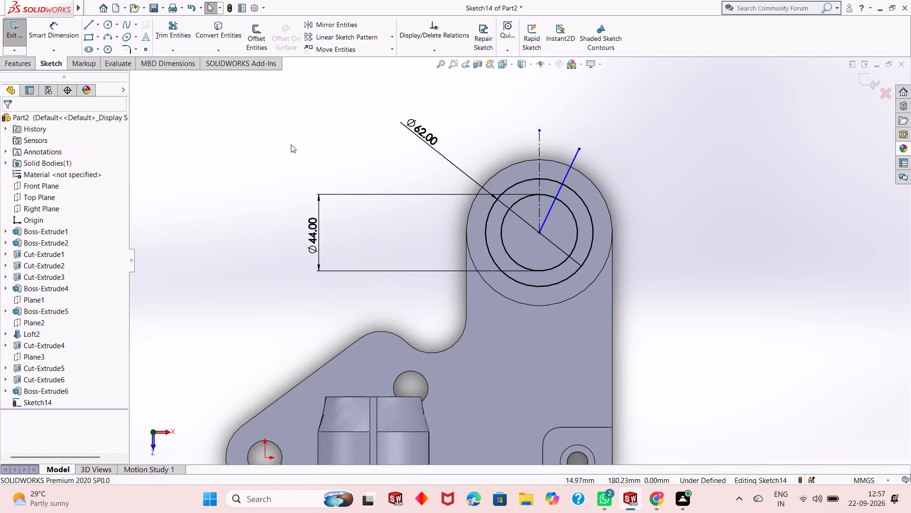
{"action": "left_click", "coordinate": [87, 27]}
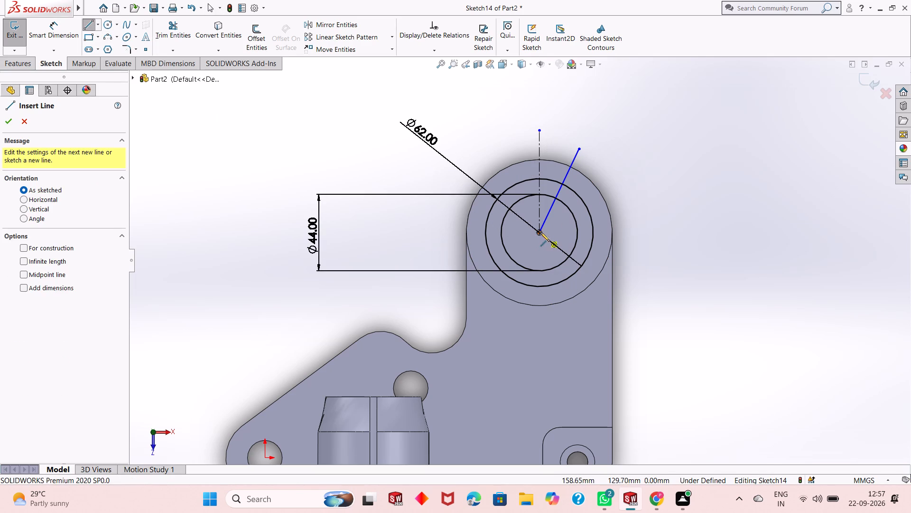
{"action": "left_click", "coordinate": [540, 232]}
{"action": "left_click", "coordinate": [474, 138]}
{"action": "key", "text": "Escape"}
{"action": "key", "text": "Escape"}
{"action": "key", "text": "Escape"}
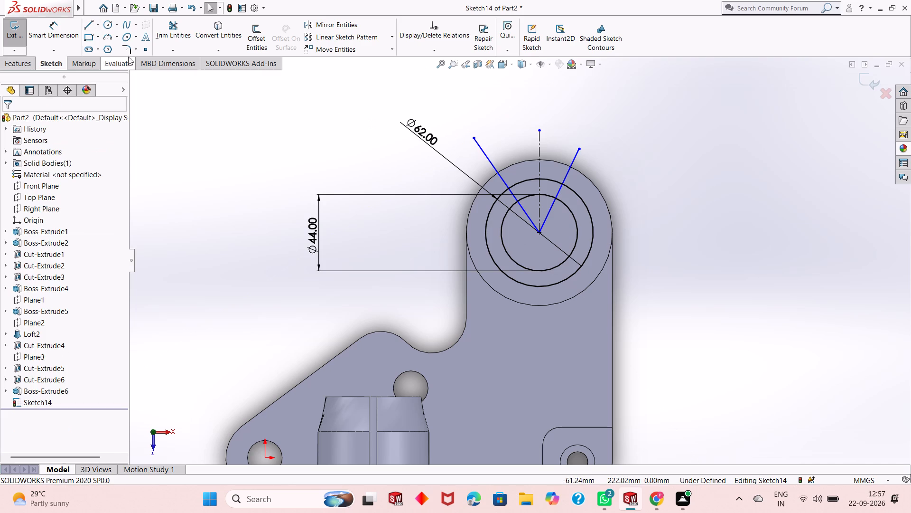
Dimension each of the two slanted lines at 30° from the vertical centreline.
{"action": "left_click", "coordinate": [70, 38]}
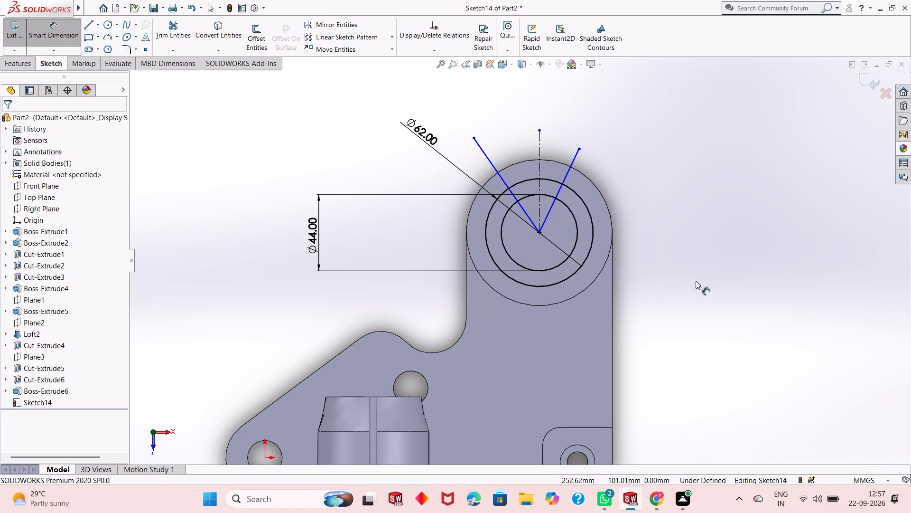
{"action": "left_click", "coordinate": [541, 147]}
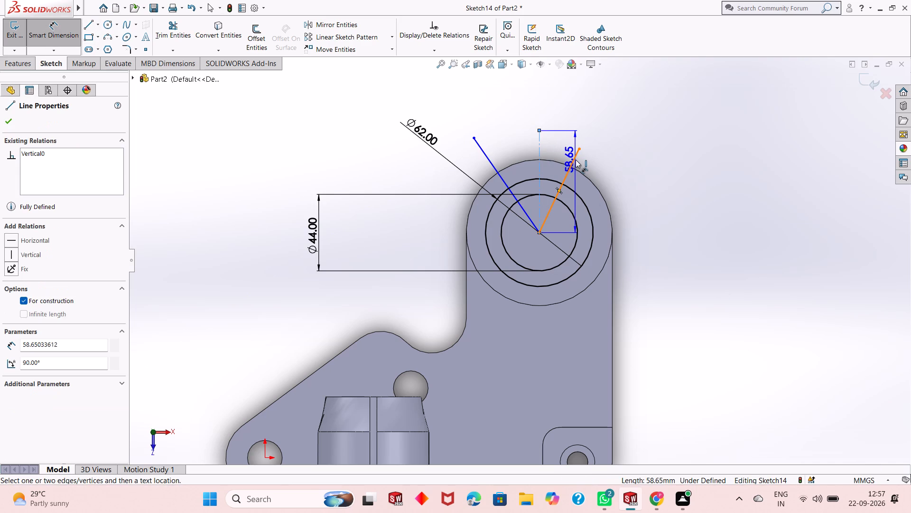
{"action": "left_click", "coordinate": [576, 155]}
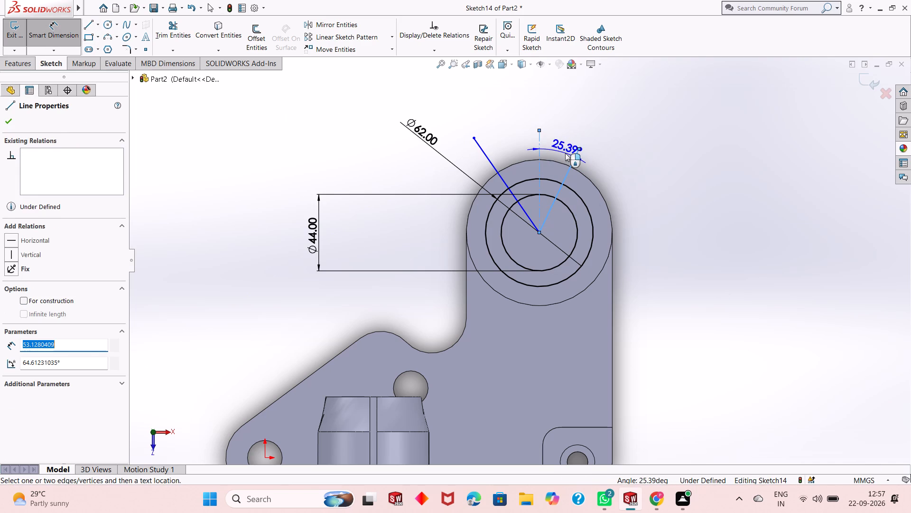
{"action": "left_click", "coordinate": [565, 153]}
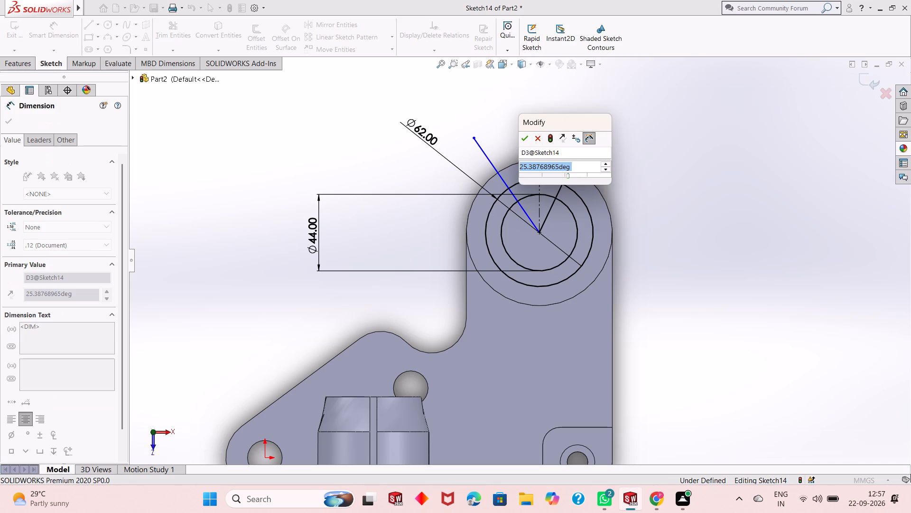
{"action": "type", "text": "30"}
{"action": "key", "text": "Return"}
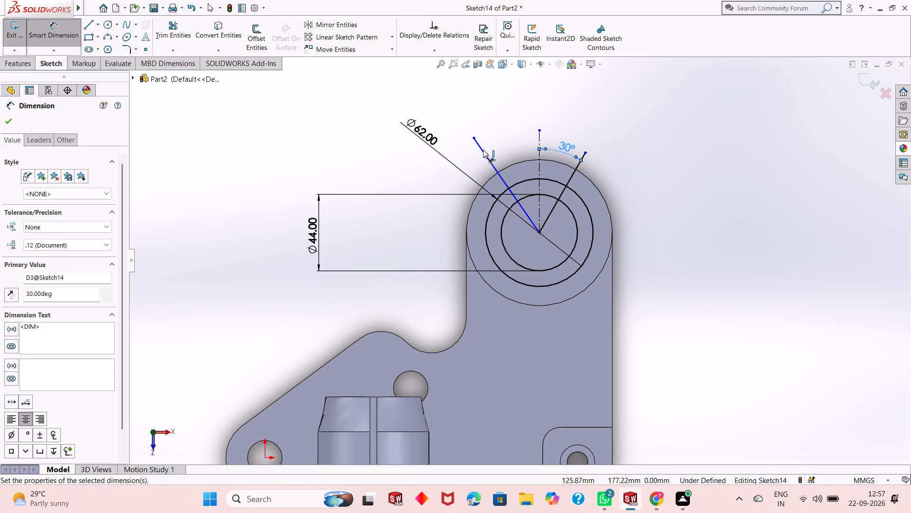
{"action": "left_click", "coordinate": [482, 150]}
{"action": "left_click", "coordinate": [513, 122]}
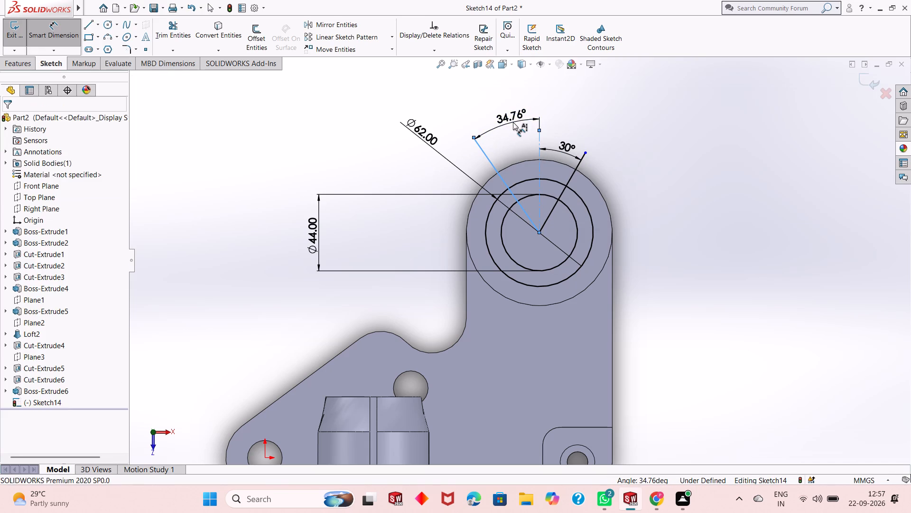
{"action": "type", "text": "30"}
{"action": "key", "text": "Return"}
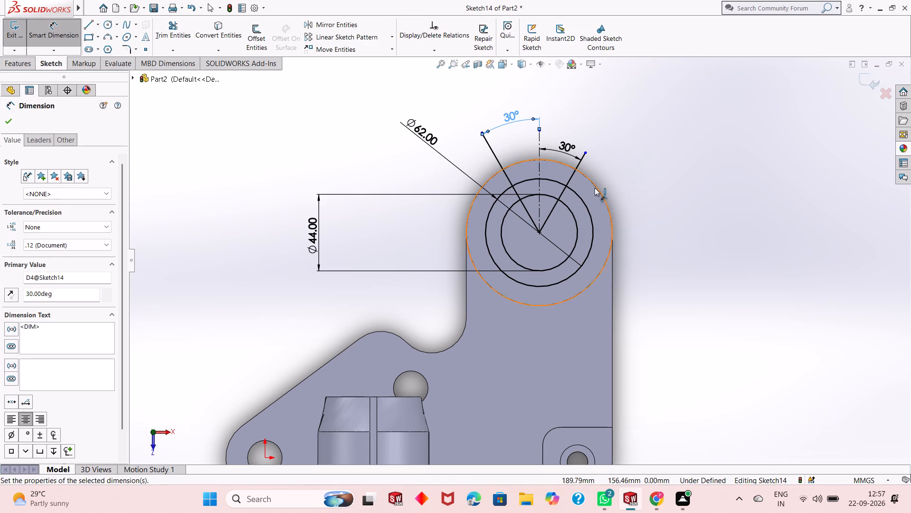
{"action": "scroll", "coordinate": [561, 187], "scroll_direction": "up", "scroll_amount": 1}
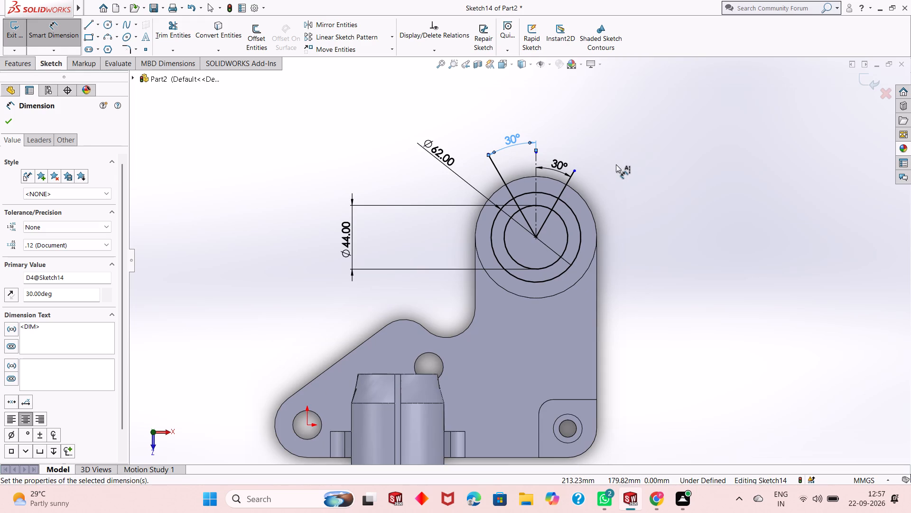
{"action": "right_click", "coordinate": [616, 163]}
{"action": "left_click", "coordinate": [641, 198]}
Trim the ends of both slanted lines that extend beyond the 62 mm circle.
{"action": "scroll", "coordinate": [567, 215], "scroll_direction": "down", "scroll_amount": 3}
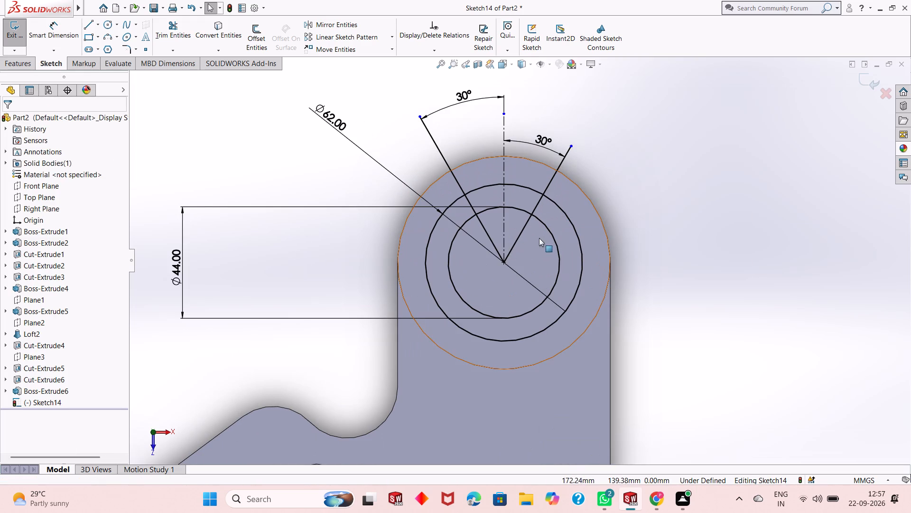
{"action": "left_click", "coordinate": [170, 33]}
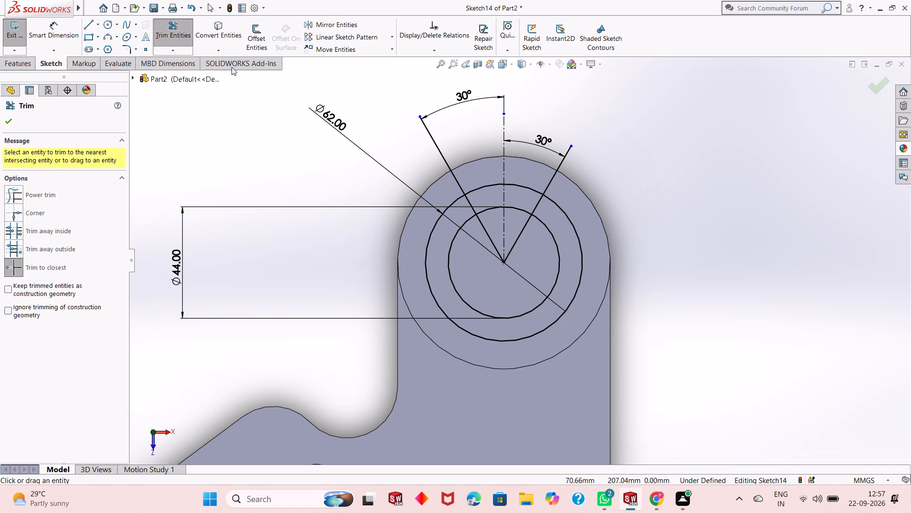
{"action": "left_click", "coordinate": [563, 160]}
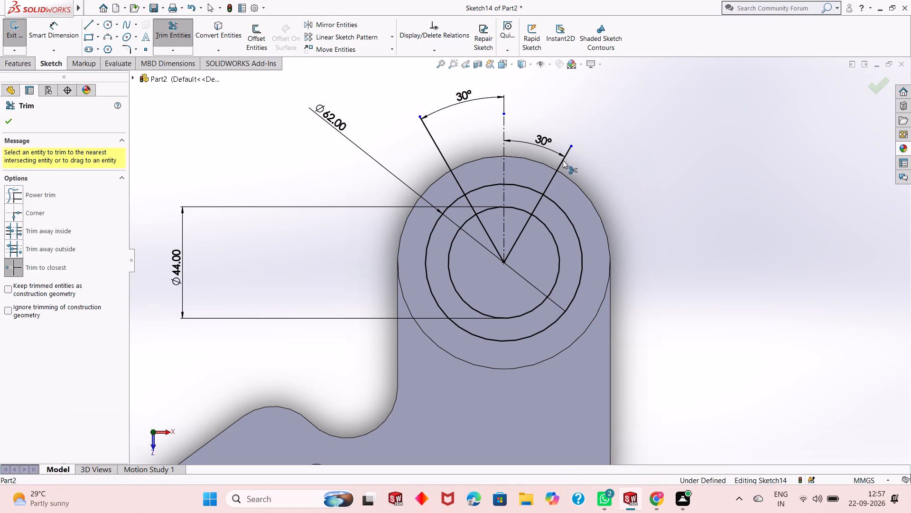
{"action": "left_click", "coordinate": [431, 137]}
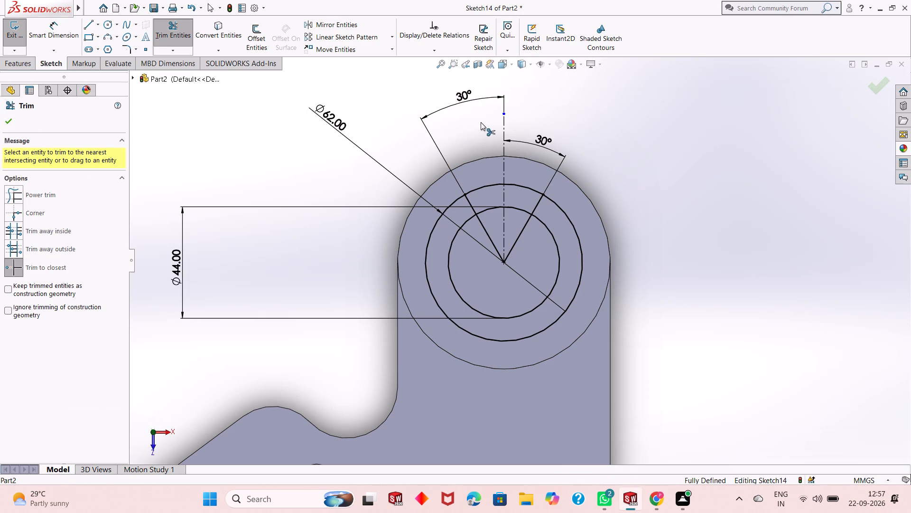
{"action": "key", "text": "Escape"}
Delete the vertical centreline together with its associated angle dimensions.
{"action": "left_click", "coordinate": [505, 128]}
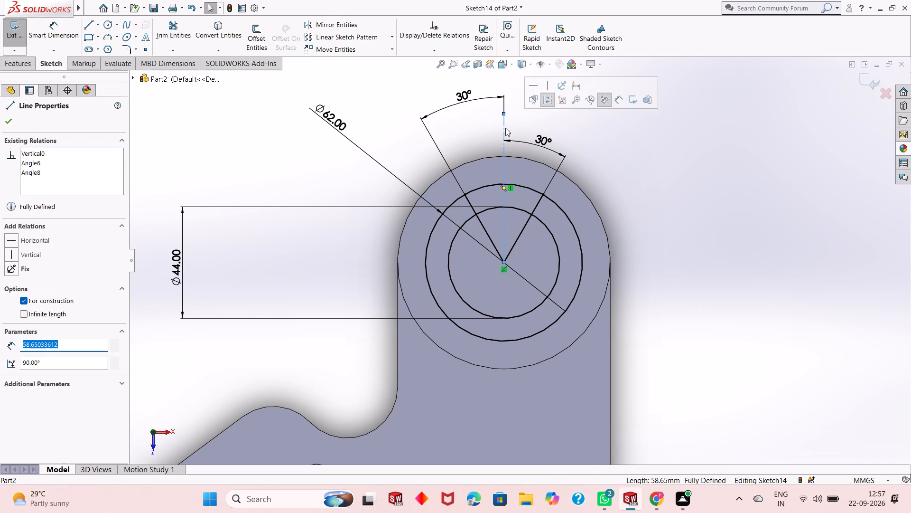
{"action": "key", "text": "Delete"}
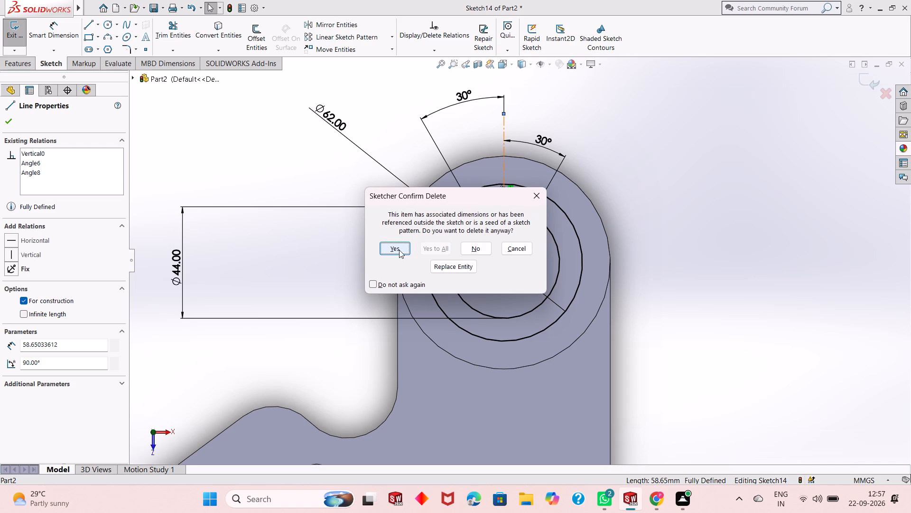
{"action": "left_click", "coordinate": [399, 250]}
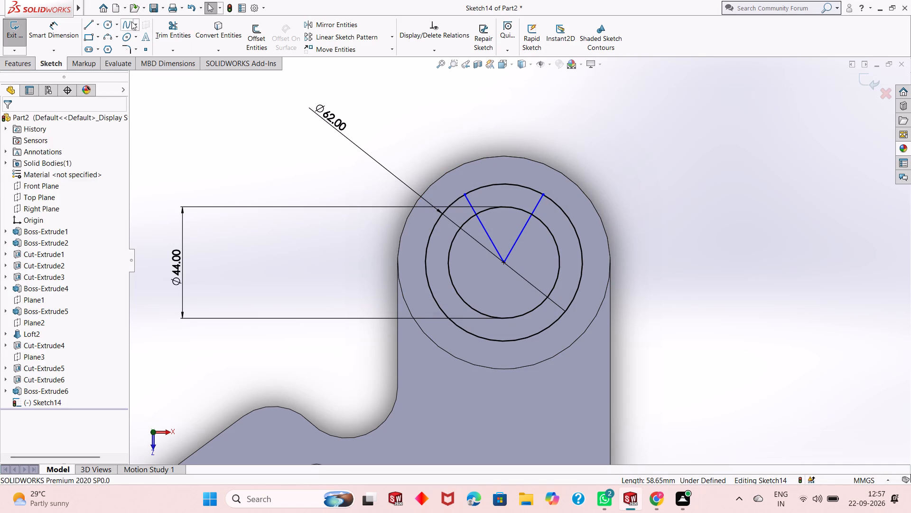
Trim the portions of both slanted lines inside the 44 mm circle, leaving short segments between the two circles.
{"action": "left_click", "coordinate": [165, 34]}
{"action": "left_click", "coordinate": [490, 239]}
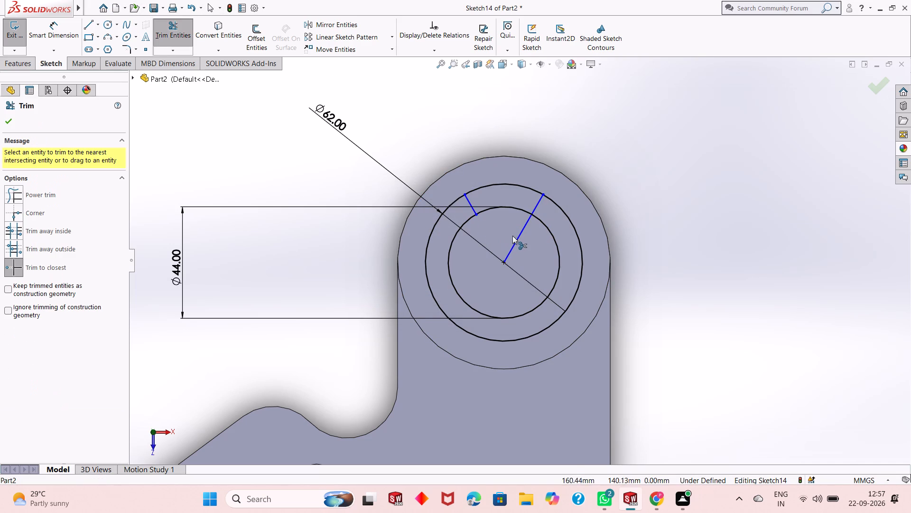
{"action": "left_click", "coordinate": [521, 234]}
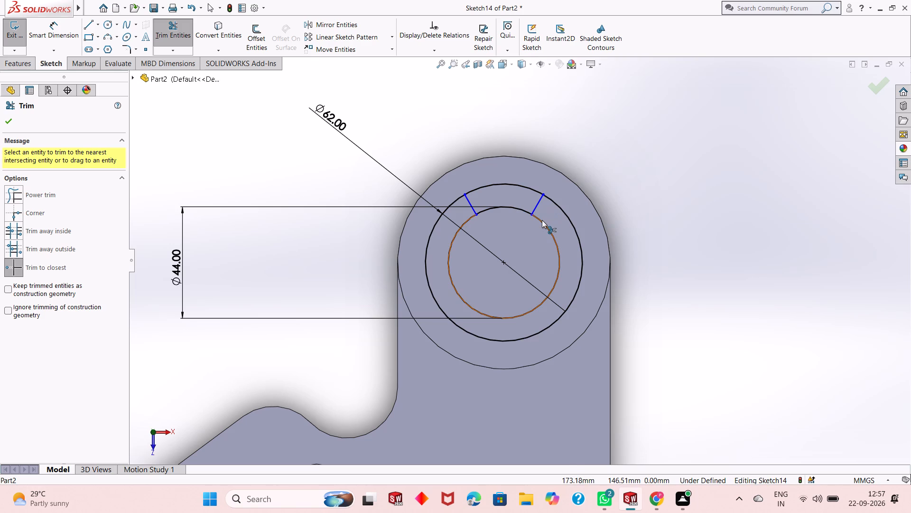
{"action": "key", "text": "Escape"}
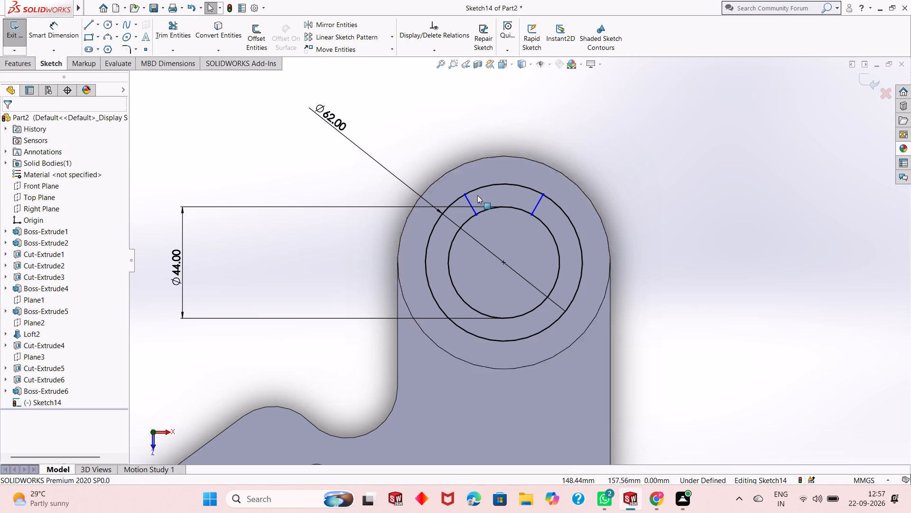
Circular-pattern the two short slanted lines about the circles' centre with 4 equally spaced instances over 360°.
{"action": "left_click", "coordinate": [470, 203]}
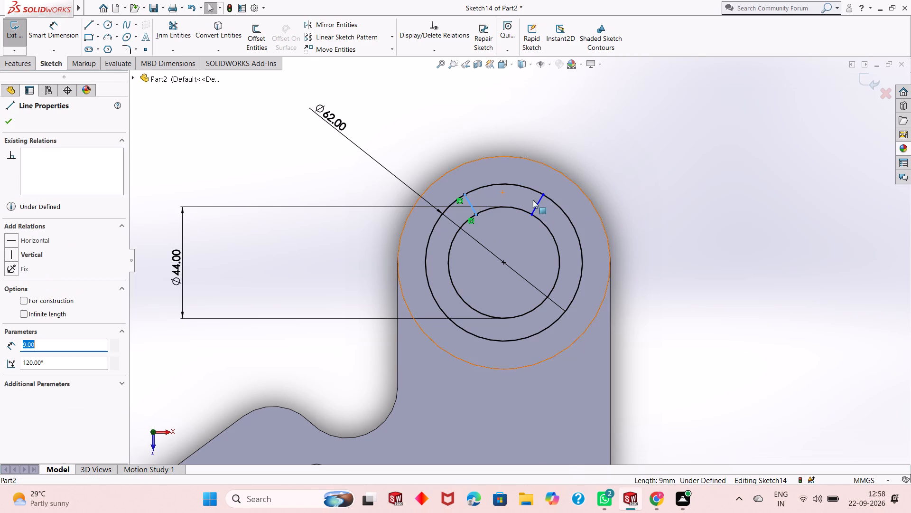
{"action": "left_click", "coordinate": [540, 203], "text": "ctrl"}
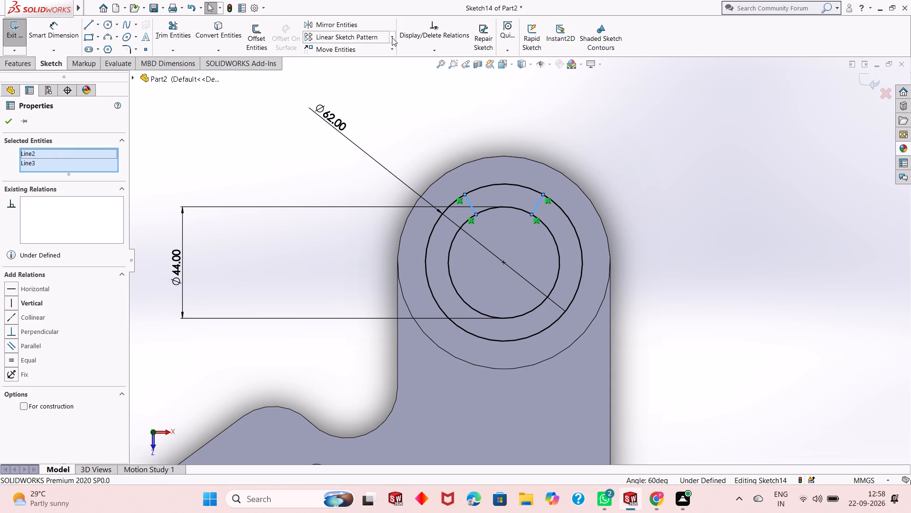
{"action": "left_click", "coordinate": [393, 38]}
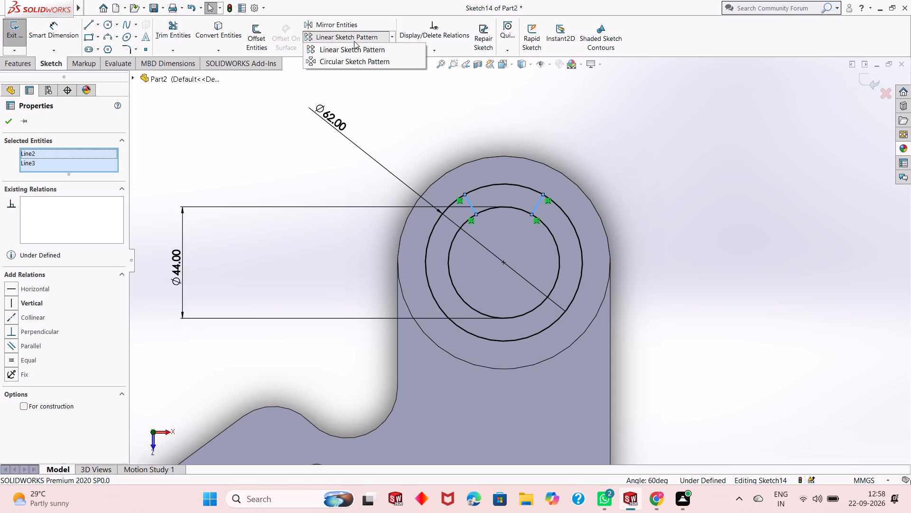
{"action": "left_click", "coordinate": [353, 58]}
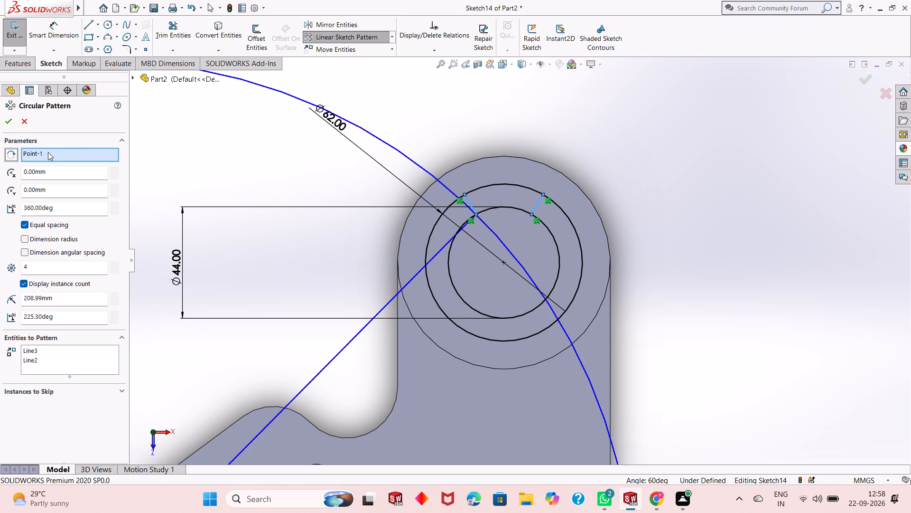
{"action": "right_click", "coordinate": [54, 153]}
{"action": "left_click", "coordinate": [78, 171]}
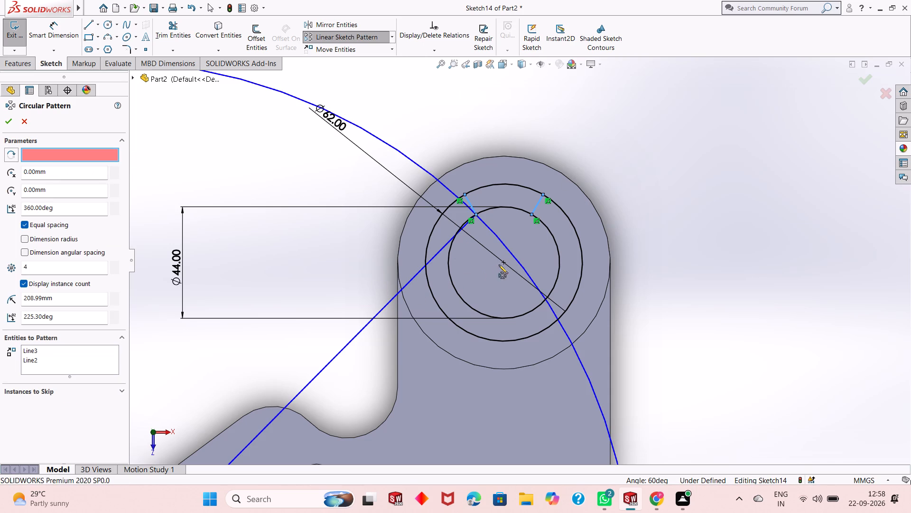
{"action": "left_click", "coordinate": [504, 263]}
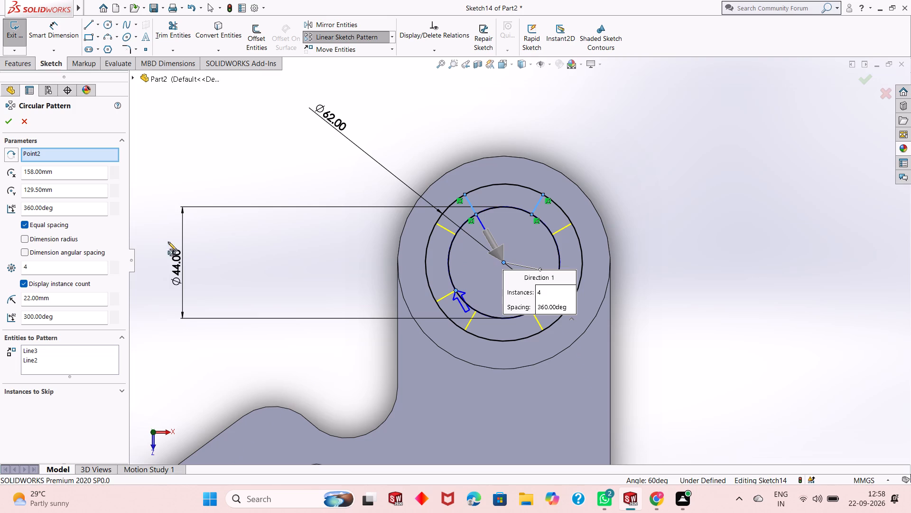
{"action": "left_click", "coordinate": [11, 121]}
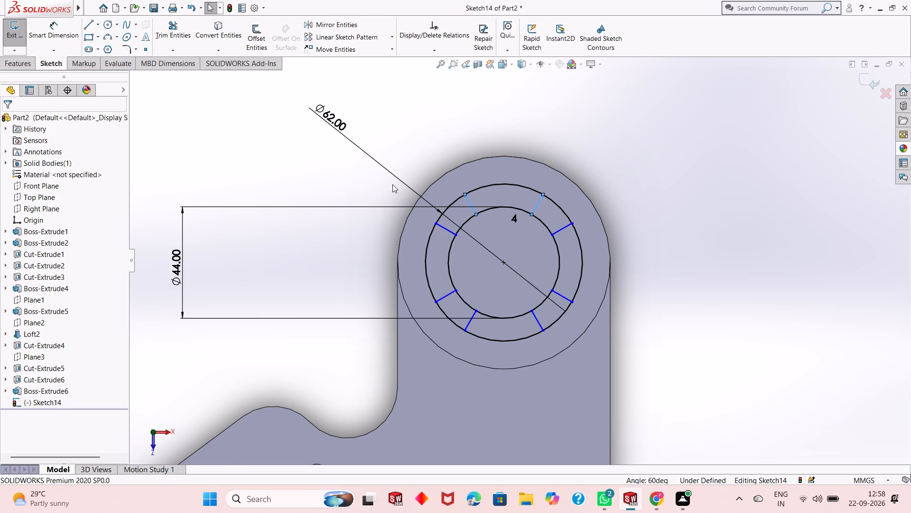
Trim the 44 mm and 62 mm circles between neighbouring line pairs to leave four closed arc-shaped slot profiles.
{"action": "scroll", "coordinate": [523, 237], "scroll_direction": "down", "scroll_amount": 1}
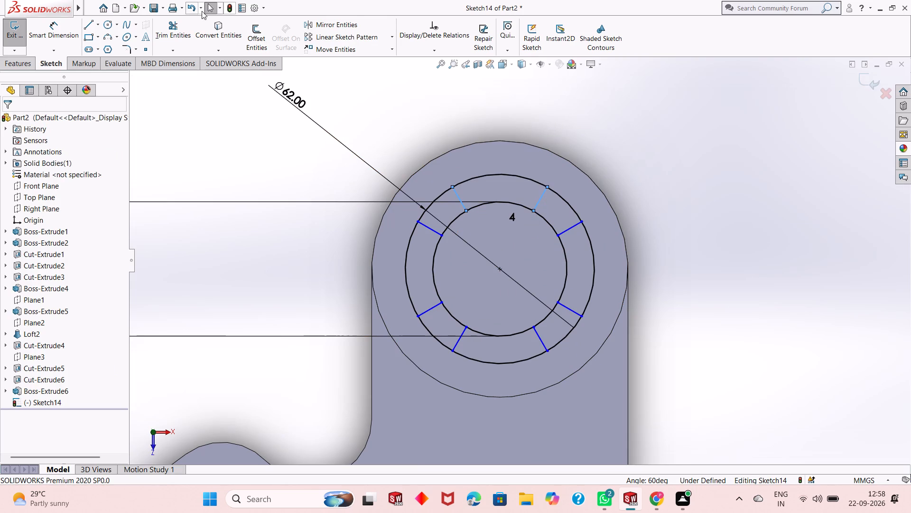
{"action": "left_click", "coordinate": [179, 33]}
{"action": "left_click_drag", "start_coordinate": [433, 189], "coordinate": [438, 197]}
{"action": "left_click", "coordinate": [438, 197]}
{"action": "left_click", "coordinate": [452, 219]}
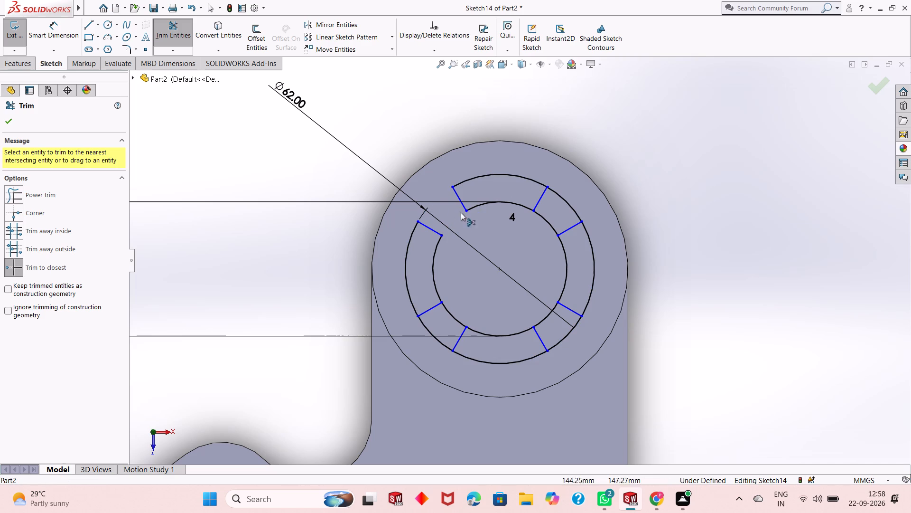
{"action": "left_click", "coordinate": [552, 193]}
{"action": "left_click", "coordinate": [544, 217]}
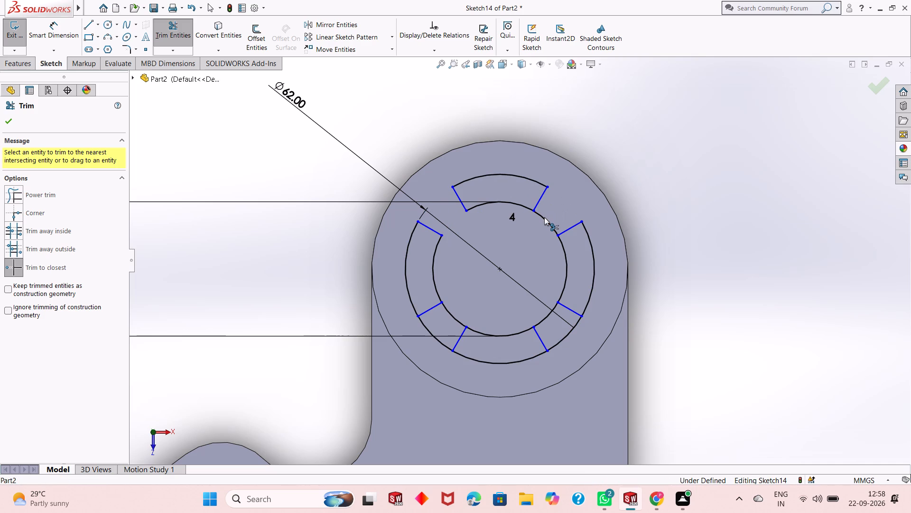
{"action": "left_click", "coordinate": [571, 329]}
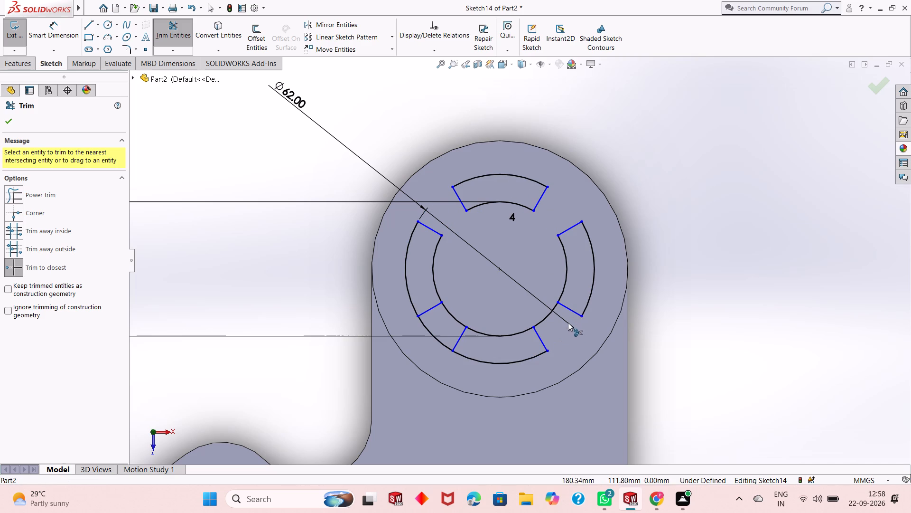
{"action": "left_click", "coordinate": [548, 318]}
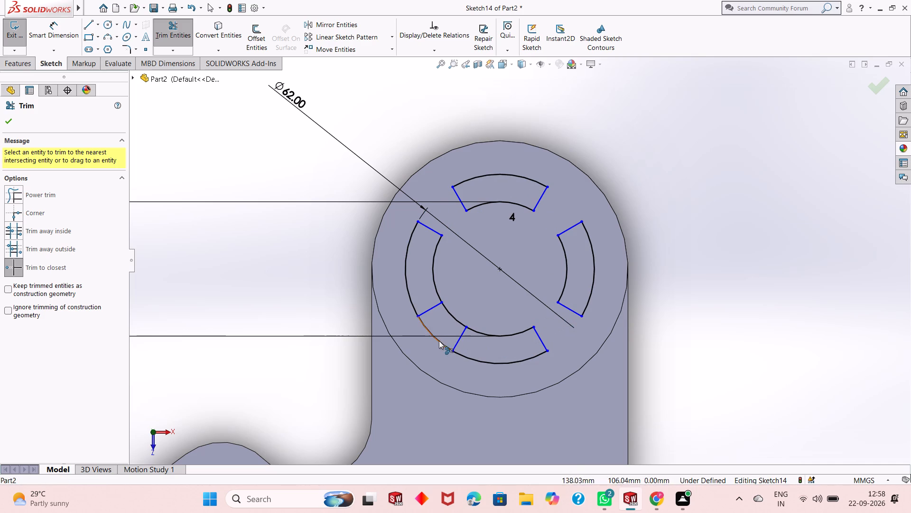
{"action": "left_click", "coordinate": [439, 341]}
{"action": "left_click", "coordinate": [454, 319]}
{"action": "right_click", "coordinate": [629, 159]}
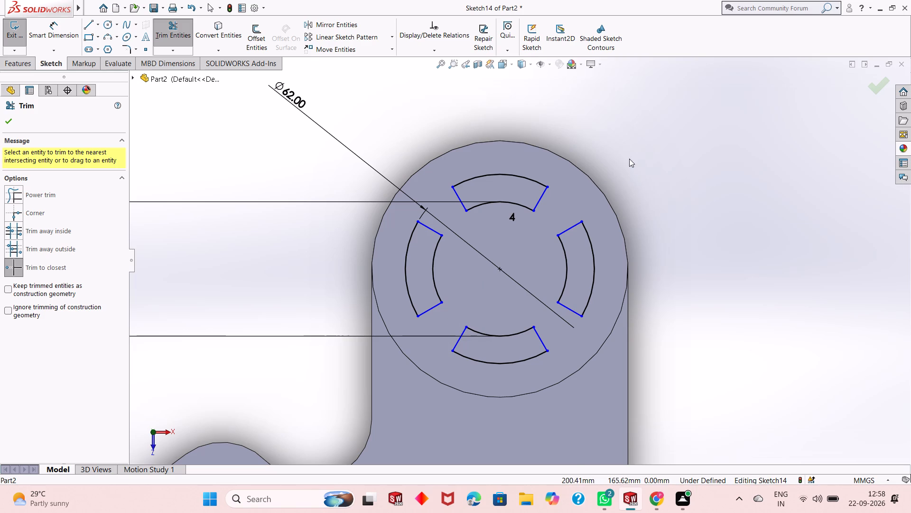
{"action": "left_click", "coordinate": [654, 193]}
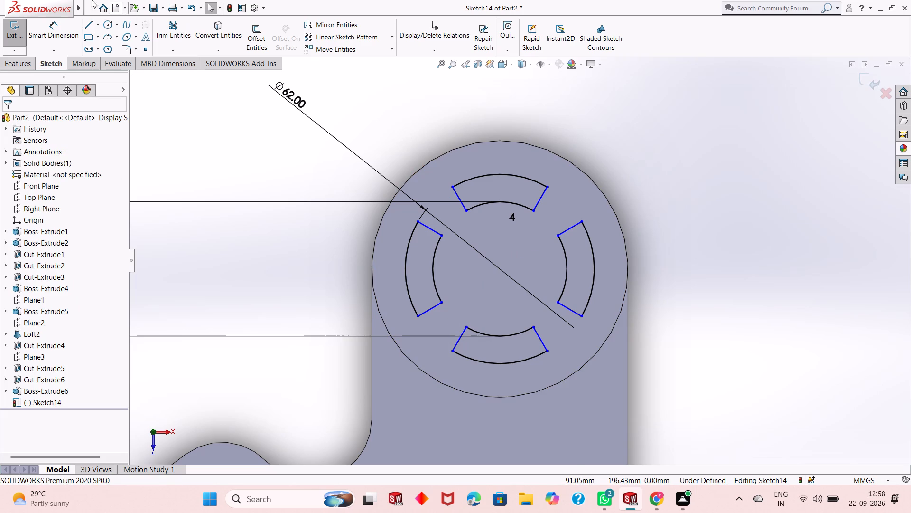
Dimension the distance between the adjacent inner corners of the upper and left arc-shaped slot profiles.
{"action": "left_click", "coordinate": [65, 37]}
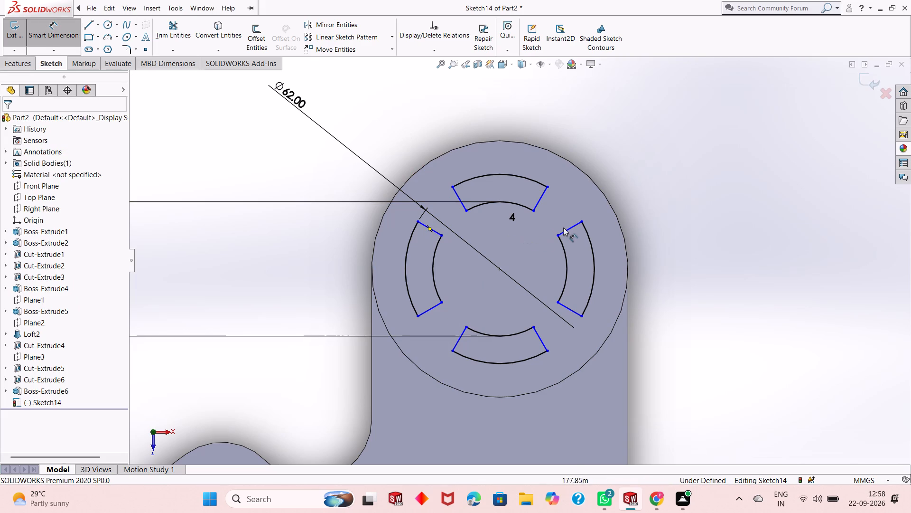
{"action": "scroll", "coordinate": [471, 177], "scroll_direction": "down", "scroll_amount": 3}
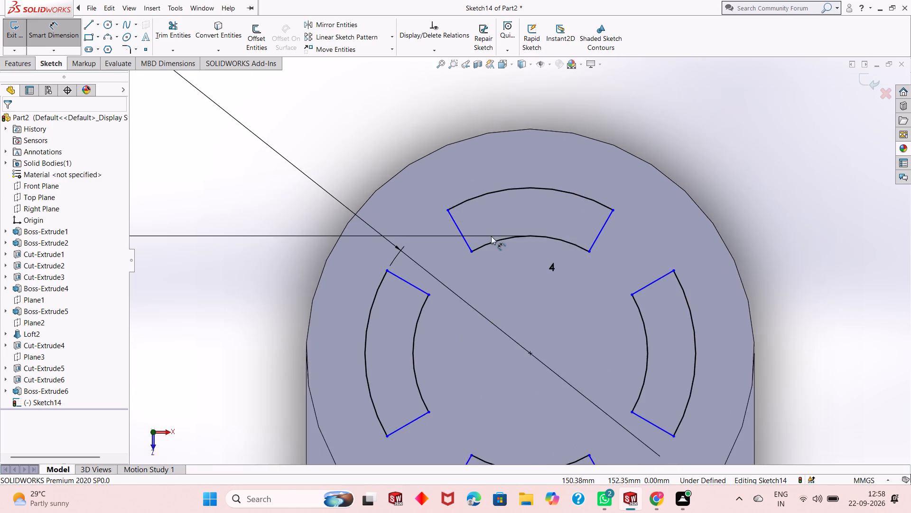
{"action": "scroll", "coordinate": [491, 238], "scroll_direction": "up", "scroll_amount": 7}
{"action": "scroll", "coordinate": [519, 337], "scroll_direction": "down", "scroll_amount": 3}
{"action": "scroll", "coordinate": [530, 324], "scroll_direction": "up", "scroll_amount": 2}
{"action": "scroll", "coordinate": [508, 212], "scroll_direction": "down", "scroll_amount": 3}
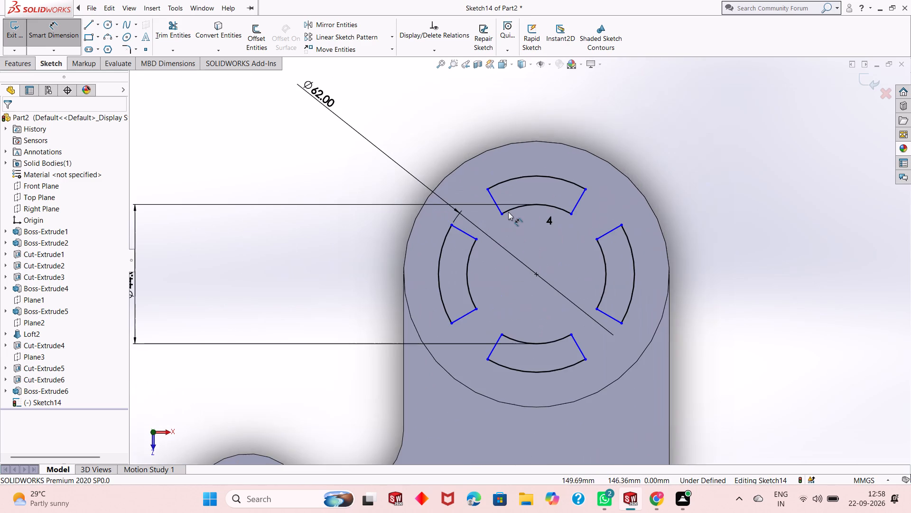
{"action": "scroll", "coordinate": [498, 213], "scroll_direction": "down", "scroll_amount": 3}
{"action": "scroll", "coordinate": [512, 223], "scroll_direction": "up", "scroll_amount": 3}
{"action": "scroll", "coordinate": [543, 313], "scroll_direction": "down", "scroll_amount": 3}
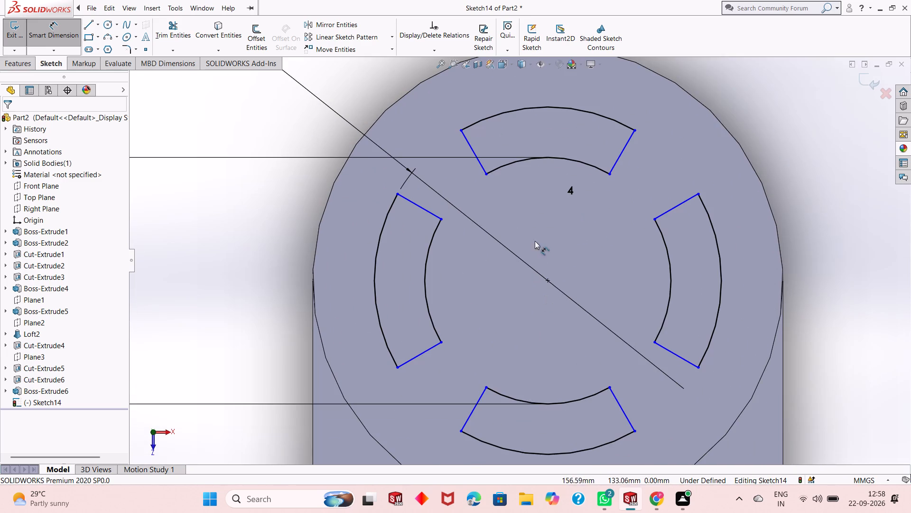
{"action": "left_click", "coordinate": [486, 173]}
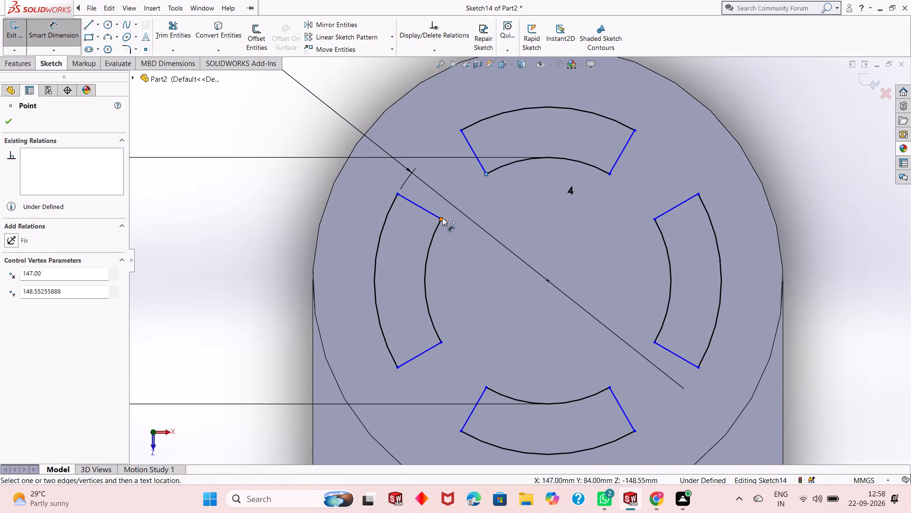
{"action": "left_click", "coordinate": [442, 218]}
{"action": "left_click", "coordinate": [350, 114]}
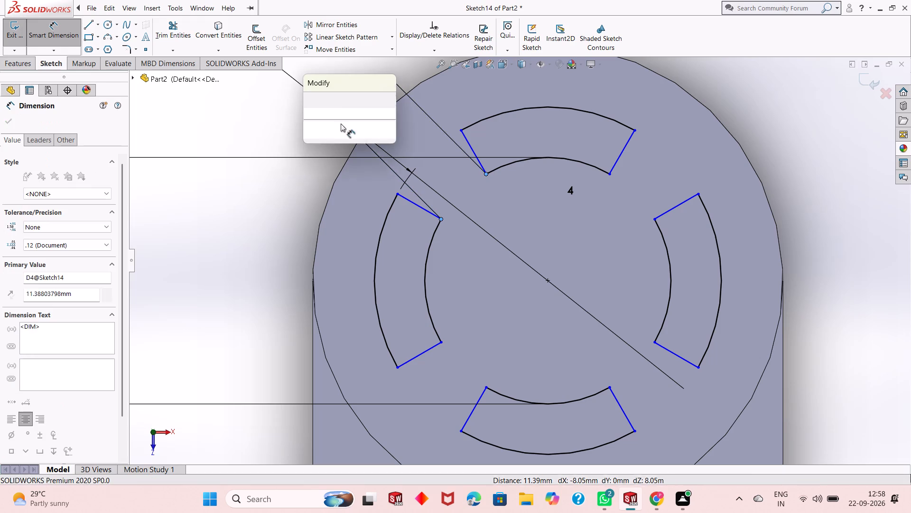
{"action": "left_click", "coordinate": [309, 102]}
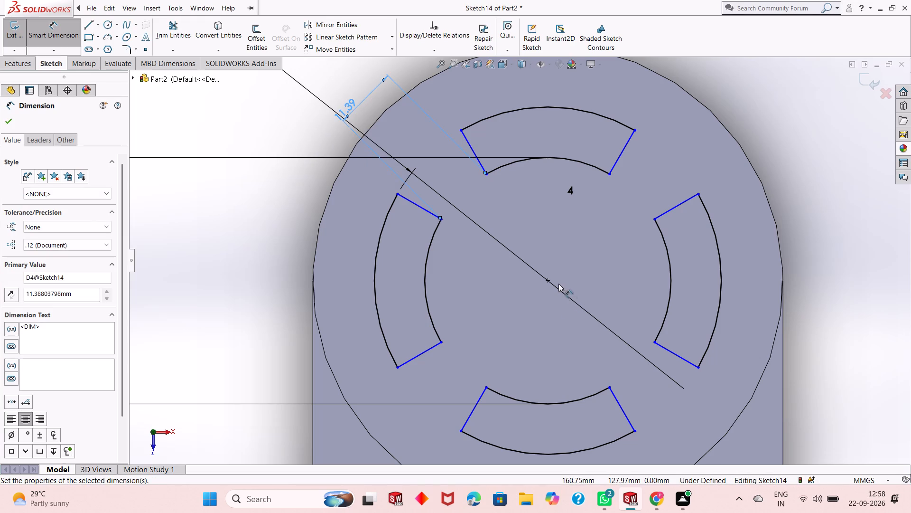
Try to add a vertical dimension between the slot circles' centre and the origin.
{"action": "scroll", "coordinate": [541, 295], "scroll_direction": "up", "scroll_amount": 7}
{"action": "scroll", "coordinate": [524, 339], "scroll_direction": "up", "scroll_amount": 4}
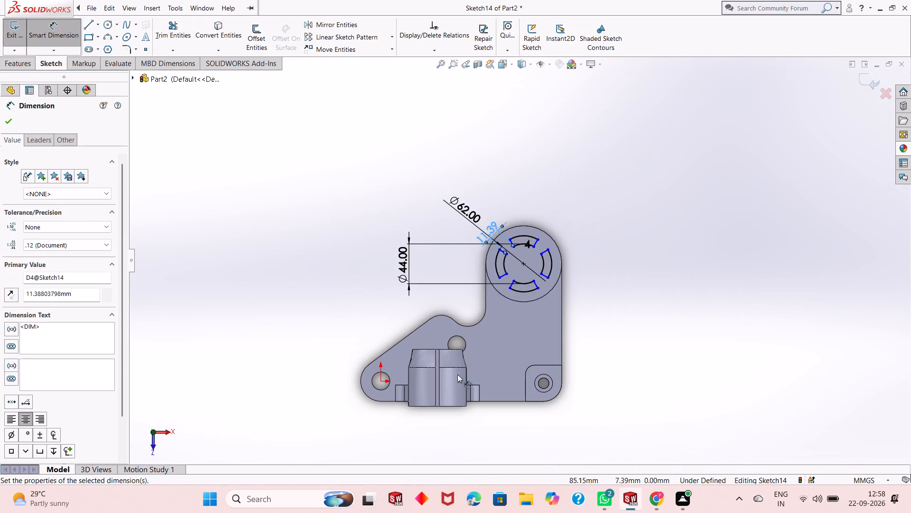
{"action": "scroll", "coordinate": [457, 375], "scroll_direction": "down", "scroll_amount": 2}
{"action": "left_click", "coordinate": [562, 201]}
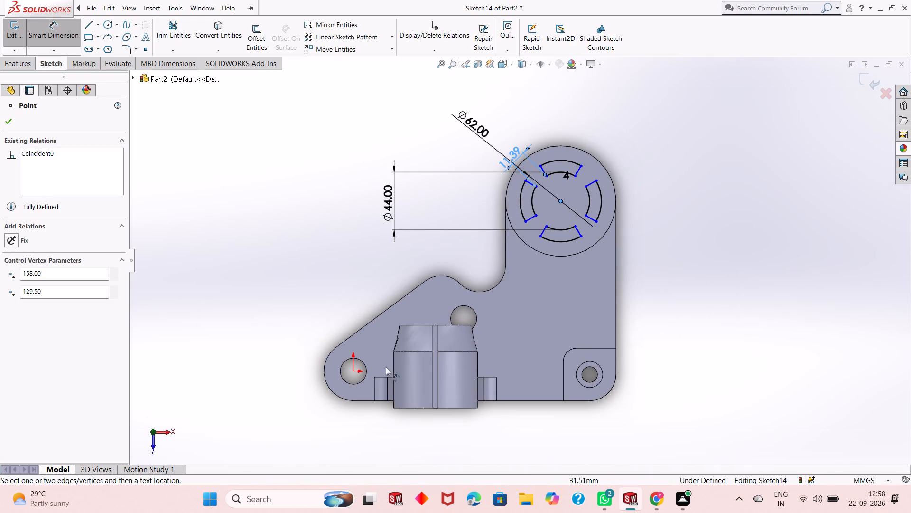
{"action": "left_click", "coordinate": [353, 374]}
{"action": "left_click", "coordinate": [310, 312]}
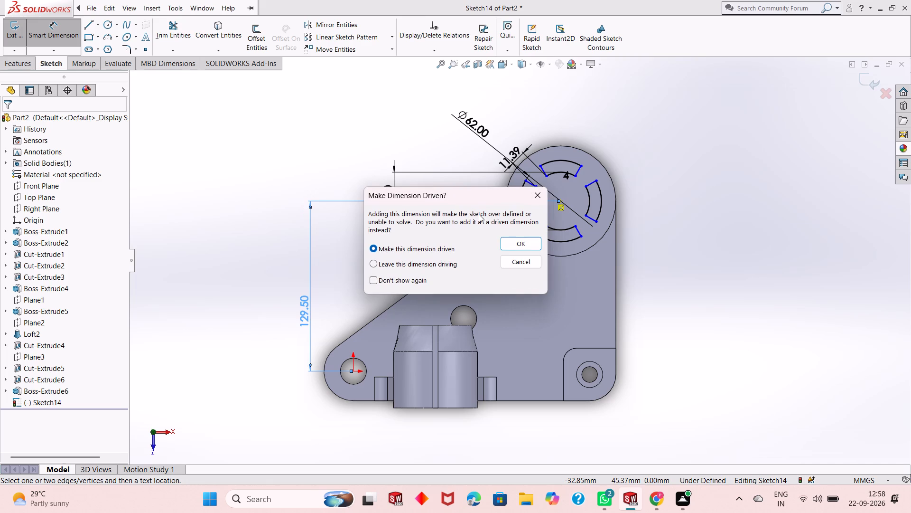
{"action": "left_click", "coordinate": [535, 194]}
Dimension the left slot's lower corners from the origin, the outer corner horizontally and the inner corner vertically.
{"action": "left_click", "coordinate": [527, 220]}
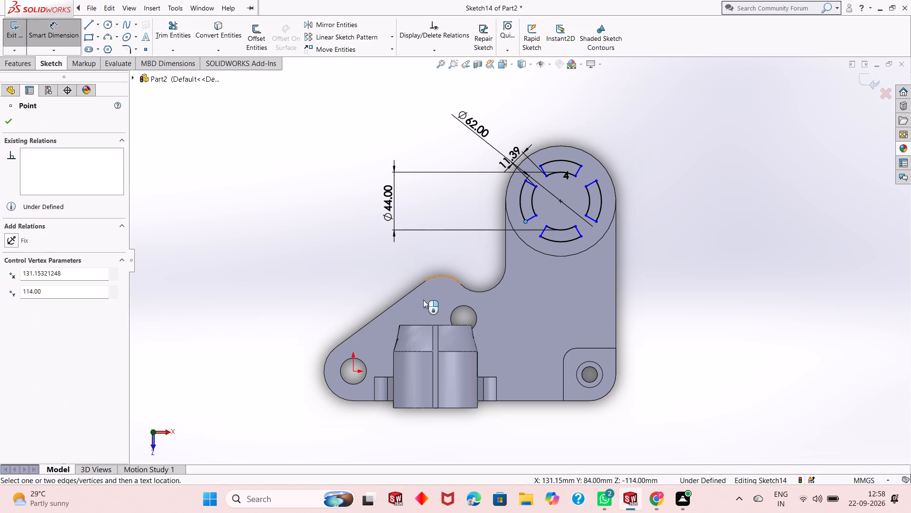
{"action": "left_click", "coordinate": [354, 370]}
{"action": "left_click", "coordinate": [433, 429]}
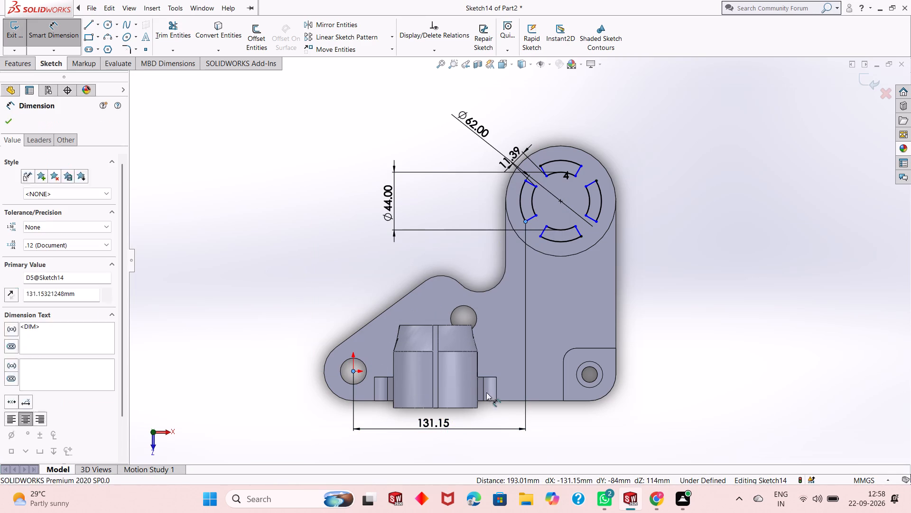
{"action": "left_click", "coordinate": [392, 416]}
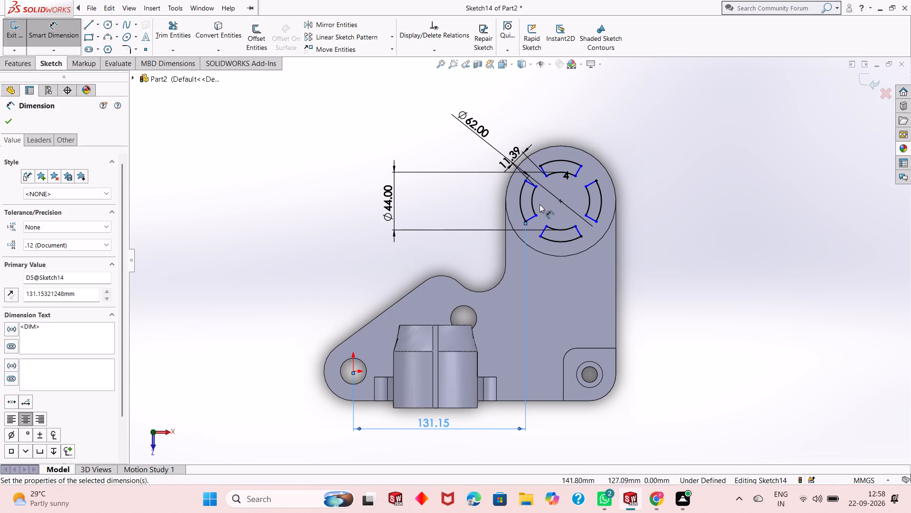
{"action": "left_click", "coordinate": [536, 216]}
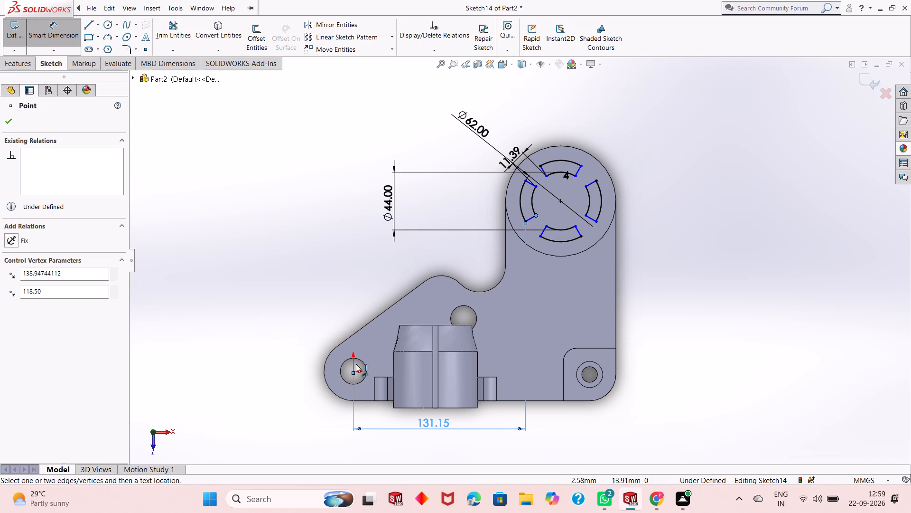
{"action": "left_click", "coordinate": [356, 374]}
{"action": "left_click", "coordinate": [286, 335]}
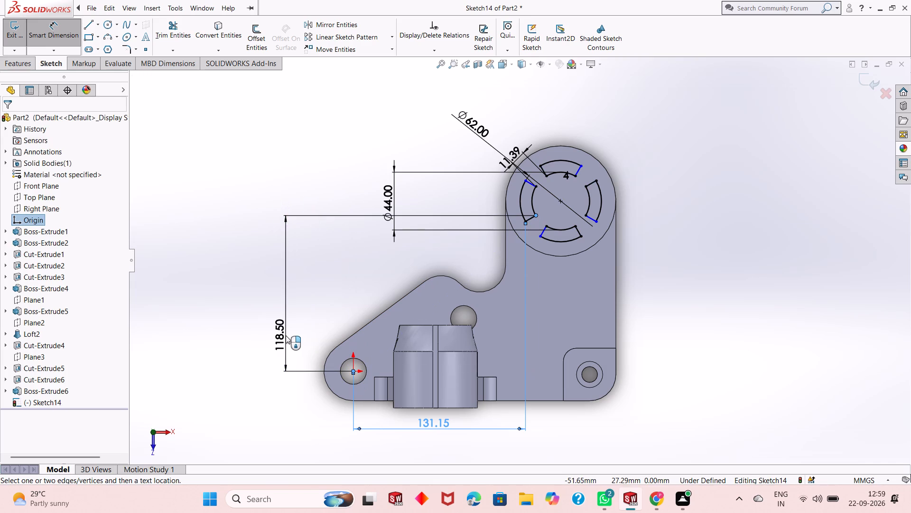
{"action": "left_click", "coordinate": [240, 319]}
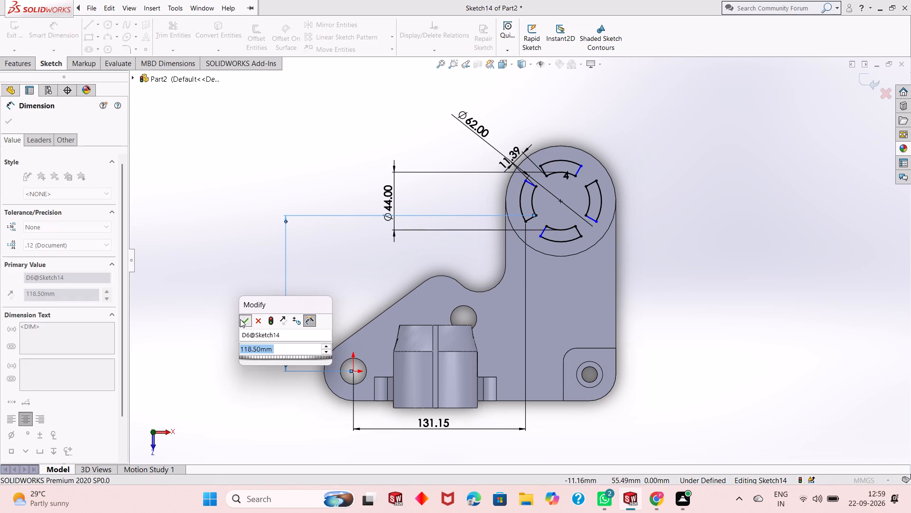
Add a vertical dimension between the upper slot's outer right corner and the left slot's lower inner corner.
{"action": "left_click", "coordinate": [582, 164]}
{"action": "left_click", "coordinate": [537, 216]}
{"action": "left_click", "coordinate": [653, 193]}
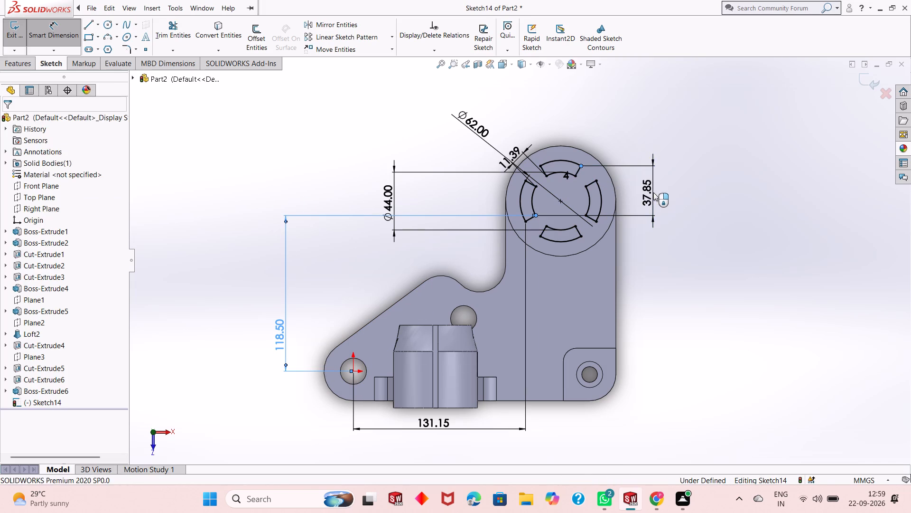
{"action": "left_click", "coordinate": [610, 181]}
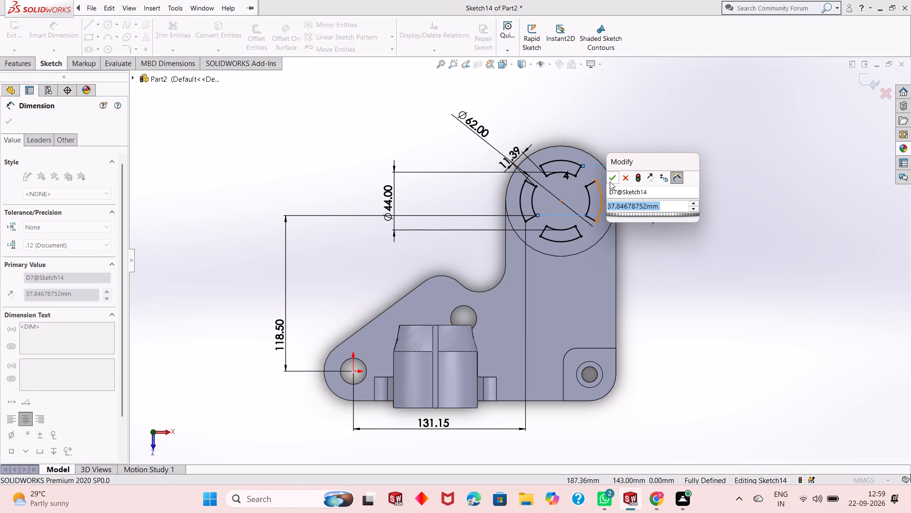
{"action": "right_click", "coordinate": [680, 110]}
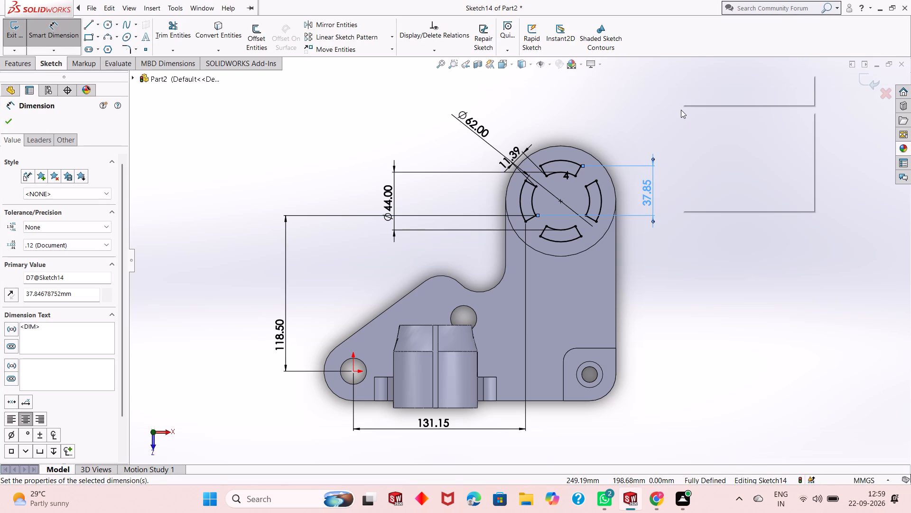
{"action": "left_click", "coordinate": [709, 146]}
Cut-extrude the four arc-shaped slot profiles into the cylindrical boss, blind to a depth of 66 mm.
{"action": "scroll", "coordinate": [590, 225], "scroll_direction": "down", "scroll_amount": 2}
{"action": "middle_click_drag", "start_coordinate": [598, 235], "coordinate": [587, 176]}
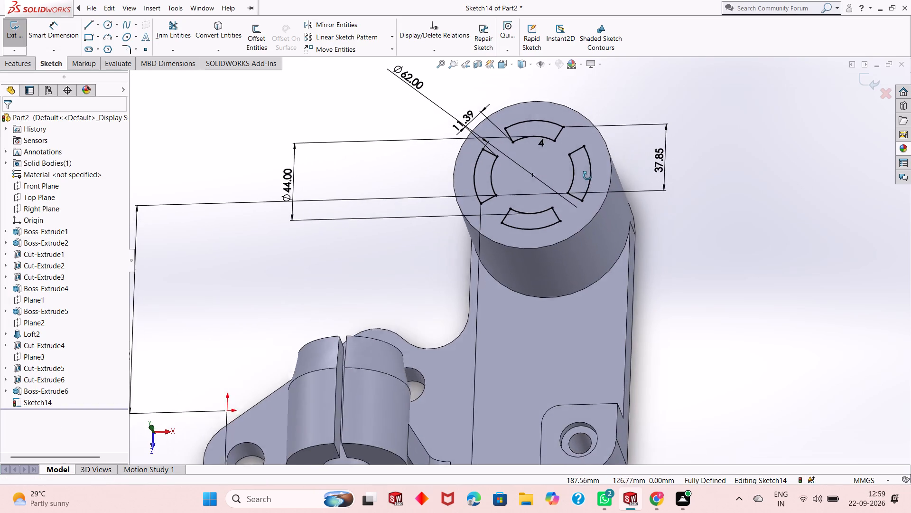
{"action": "middle_click_drag", "start_coordinate": [587, 176], "coordinate": [588, 156]}
{"action": "scroll", "coordinate": [580, 315], "scroll_direction": "up", "scroll_amount": 2}
{"action": "middle_click_drag", "start_coordinate": [601, 315], "coordinate": [631, 231]}
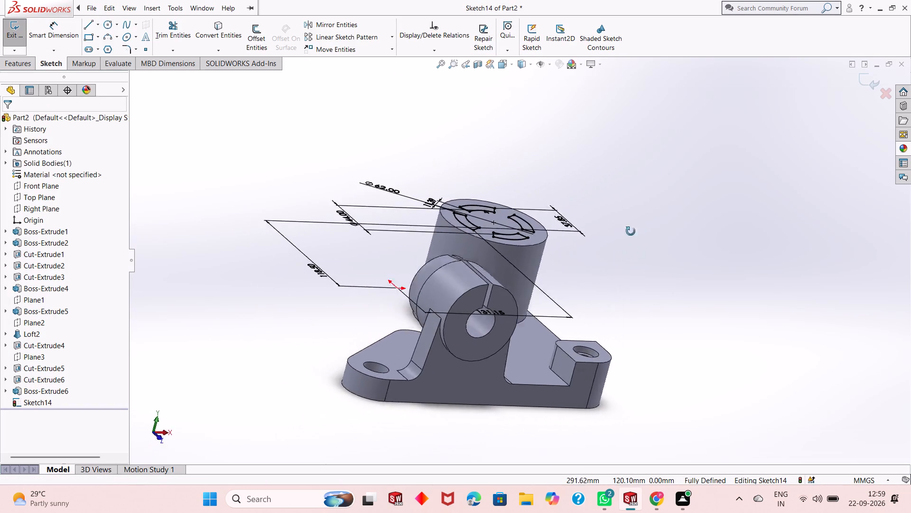
{"action": "middle_click_drag", "start_coordinate": [631, 231], "coordinate": [568, 332]}
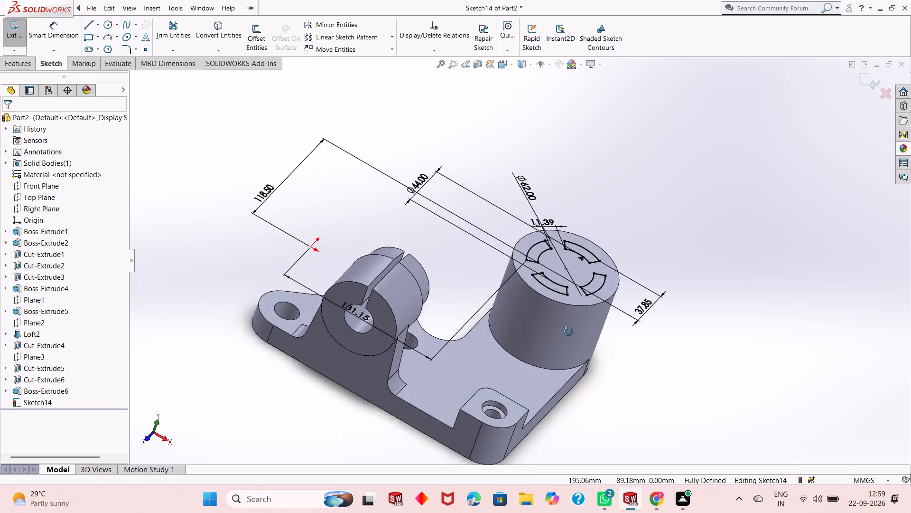
{"action": "middle_click_drag", "start_coordinate": [568, 332], "coordinate": [544, 356]}
{"action": "scroll", "coordinate": [593, 355], "scroll_direction": "up", "scroll_amount": 1}
{"action": "middle_click_drag", "start_coordinate": [596, 332], "coordinate": [616, 352]}
{"action": "scroll", "coordinate": [596, 332], "scroll_direction": "up", "scroll_amount": 1}
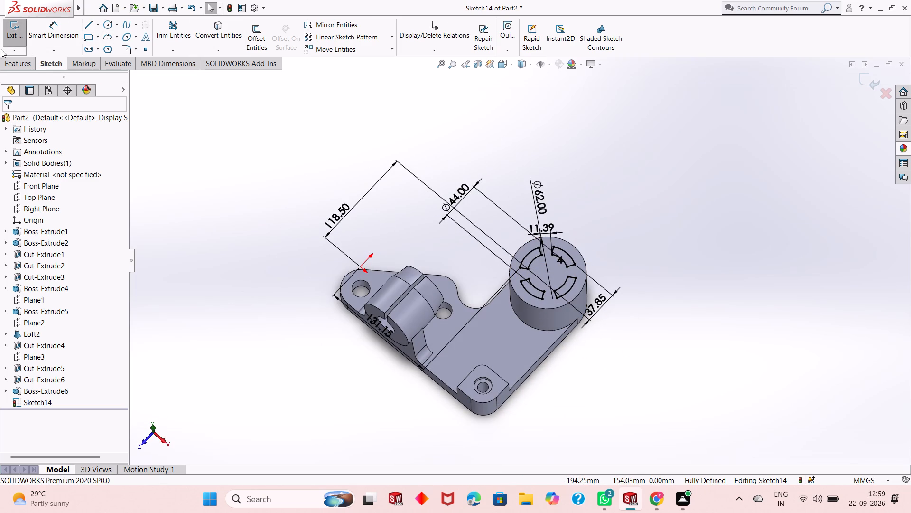
{"action": "left_click", "coordinate": [8, 64]}
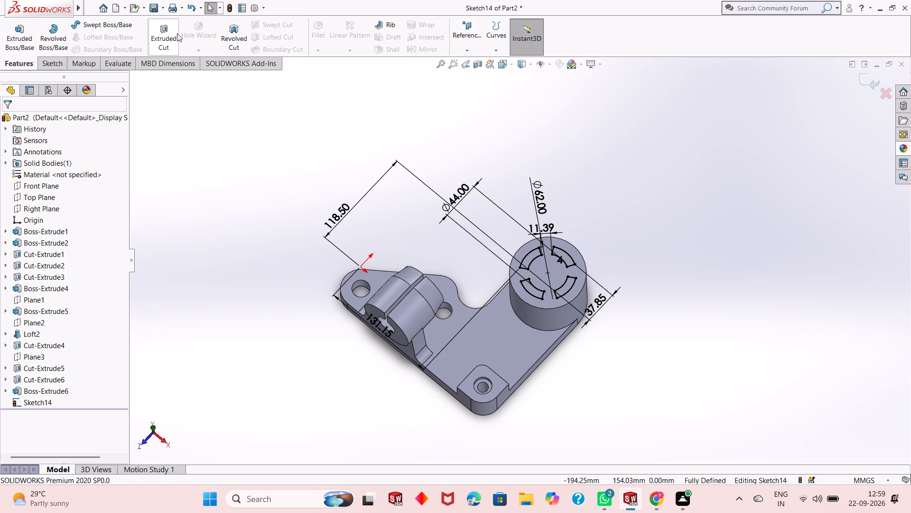
{"action": "left_click", "coordinate": [165, 37]}
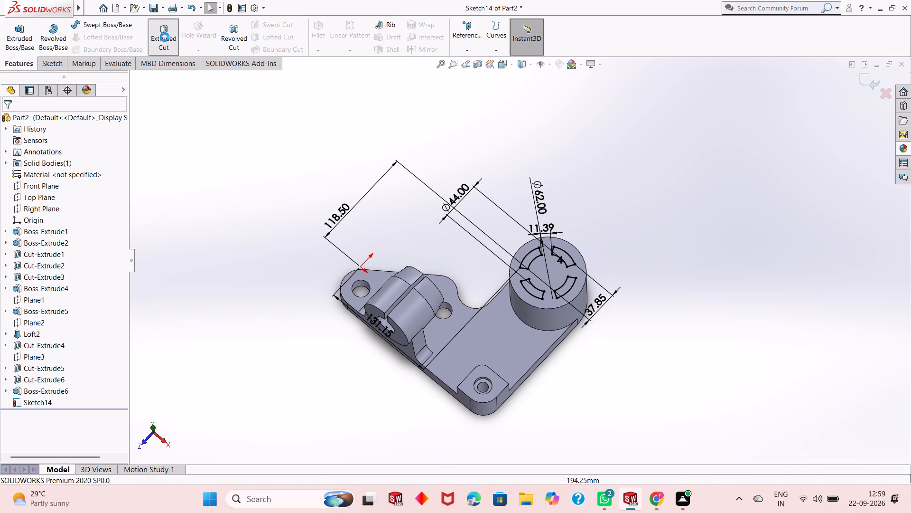
{"action": "scroll", "coordinate": [616, 258], "scroll_direction": "down", "scroll_amount": 3}
{"action": "scroll", "coordinate": [563, 261], "scroll_direction": "up", "scroll_amount": 2}
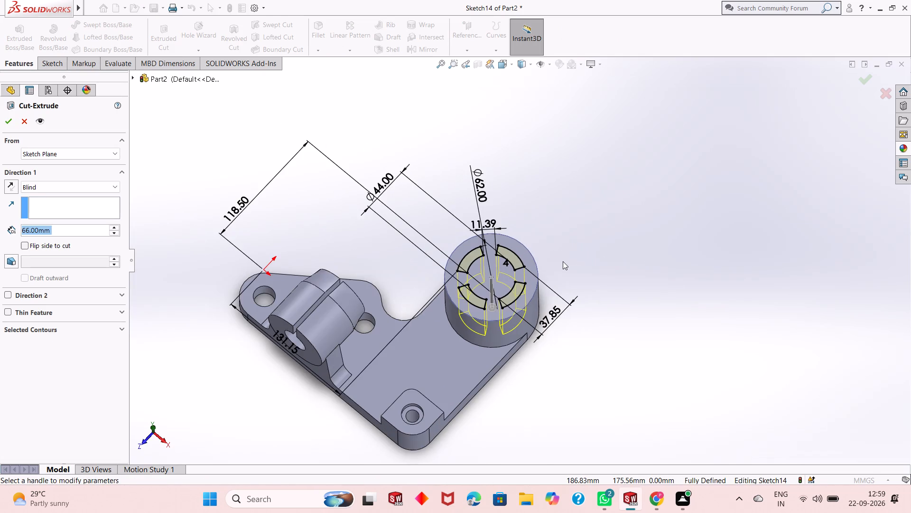
{"action": "scroll", "coordinate": [563, 261], "scroll_direction": "up", "scroll_amount": 1}
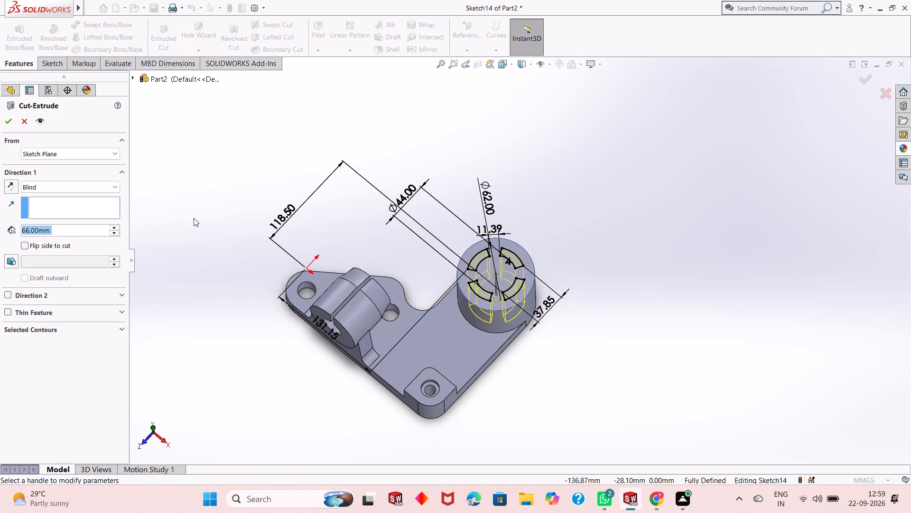
{"action": "middle_click_drag", "start_coordinate": [393, 306], "coordinate": [401, 225]}
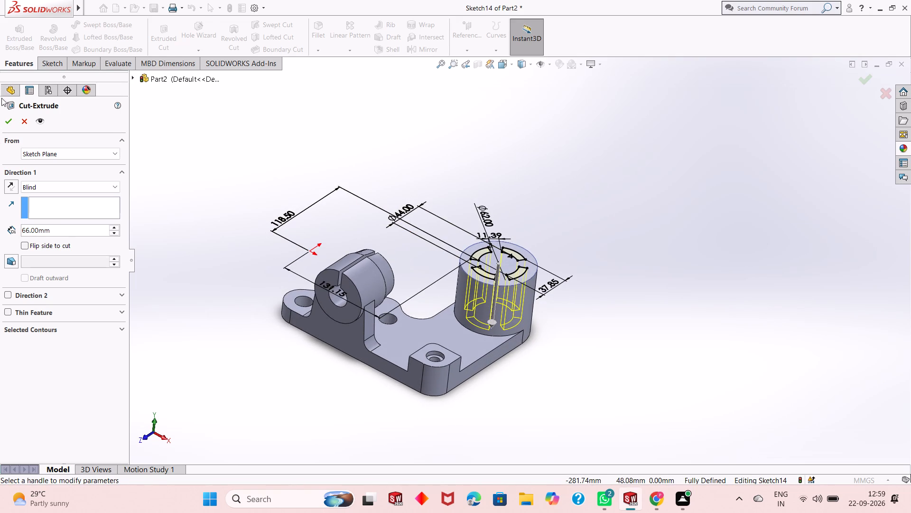
{"action": "left_click", "coordinate": [7, 117]}
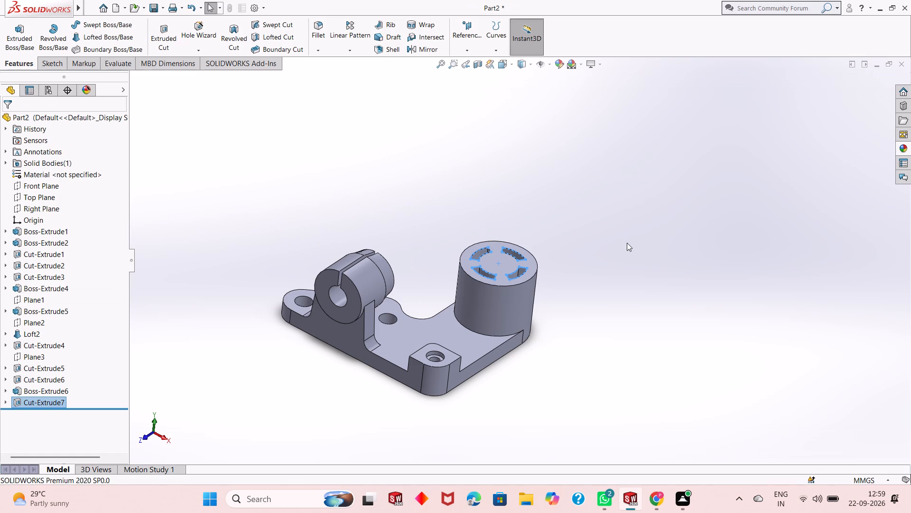
{"action": "left_click", "coordinate": [626, 253]}
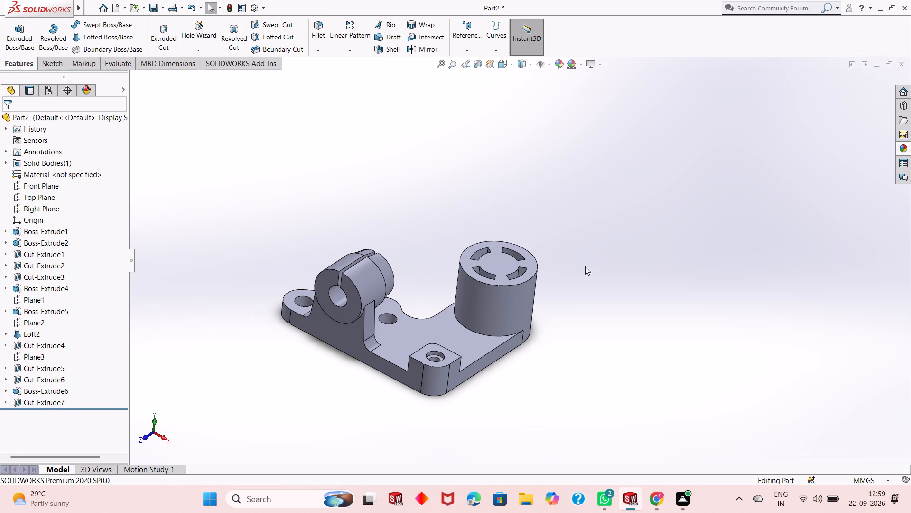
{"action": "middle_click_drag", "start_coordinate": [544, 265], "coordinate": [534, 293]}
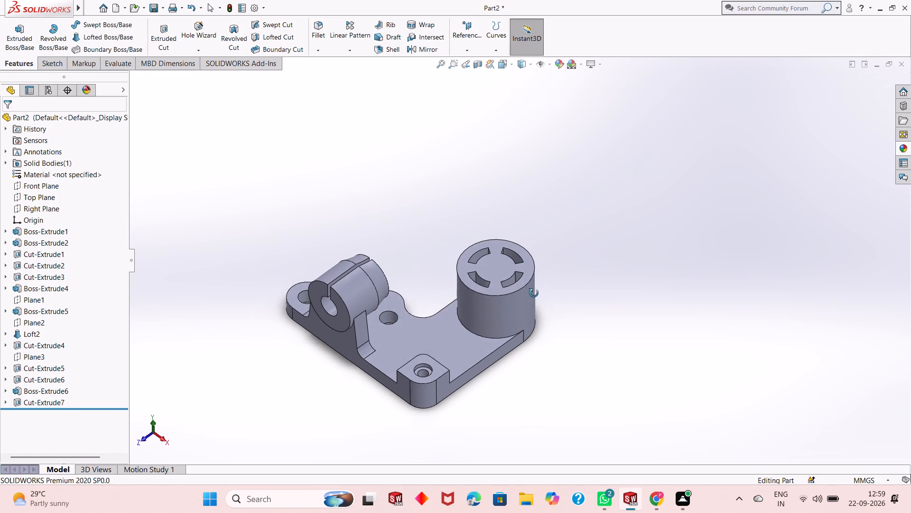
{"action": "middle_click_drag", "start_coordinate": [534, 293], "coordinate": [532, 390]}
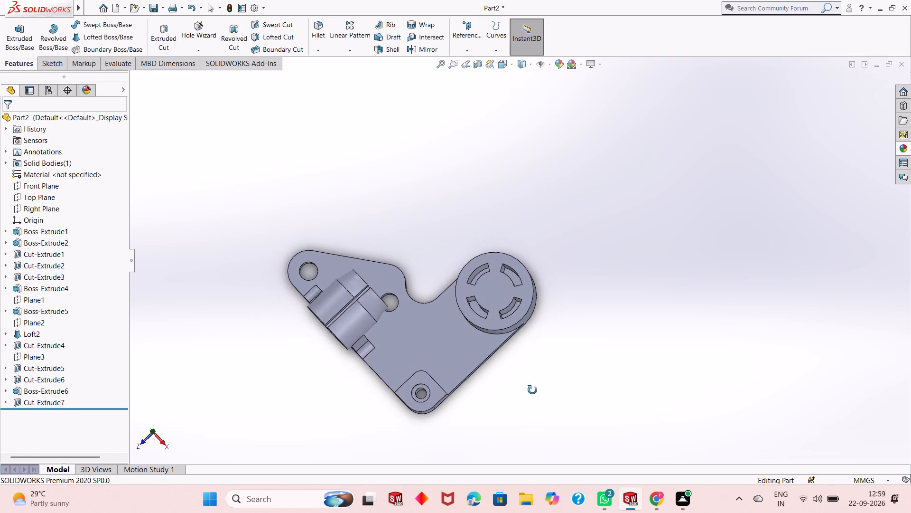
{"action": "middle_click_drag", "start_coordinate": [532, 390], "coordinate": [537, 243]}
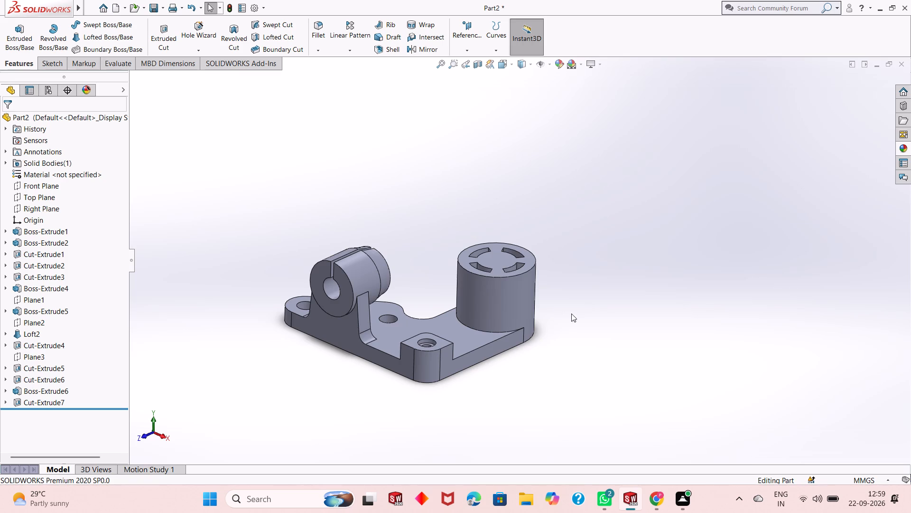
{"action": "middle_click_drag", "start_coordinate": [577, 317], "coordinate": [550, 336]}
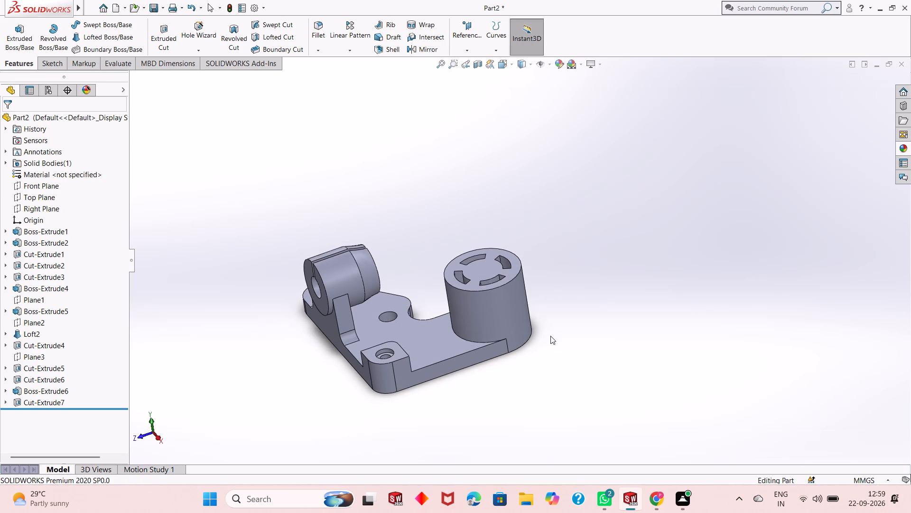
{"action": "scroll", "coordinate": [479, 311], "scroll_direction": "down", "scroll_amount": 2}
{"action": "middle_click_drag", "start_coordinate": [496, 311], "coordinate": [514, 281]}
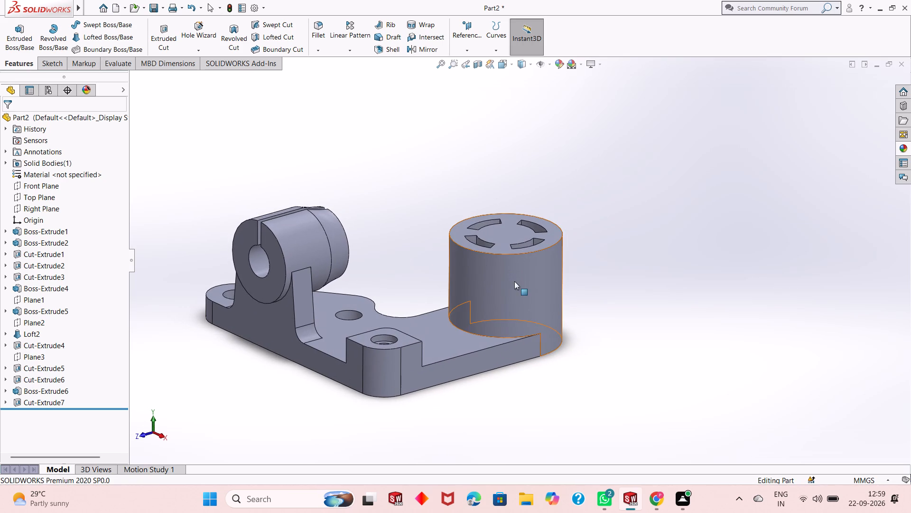
Create a reference plane offset 90 mm from the Front Plane, with the offset flipped toward the cylindrical boss.
{"action": "left_click", "coordinate": [473, 48]}
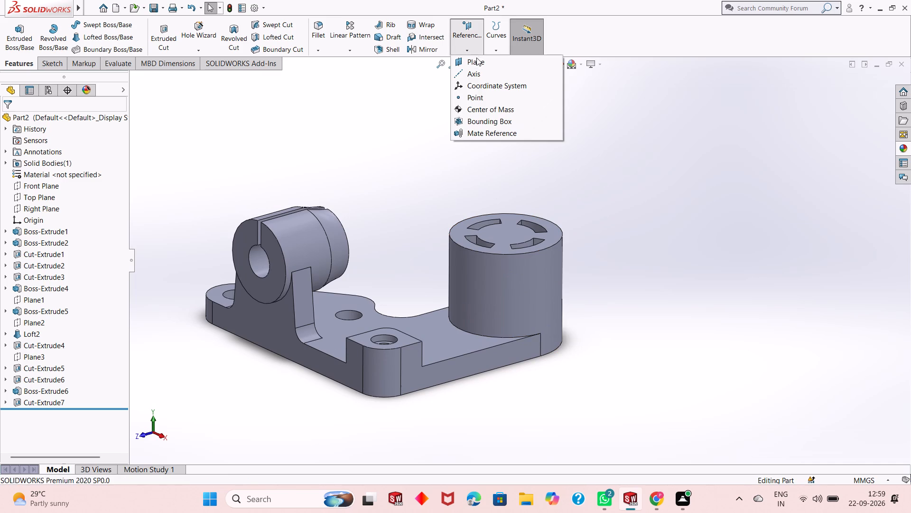
{"action": "left_click", "coordinate": [477, 60]}
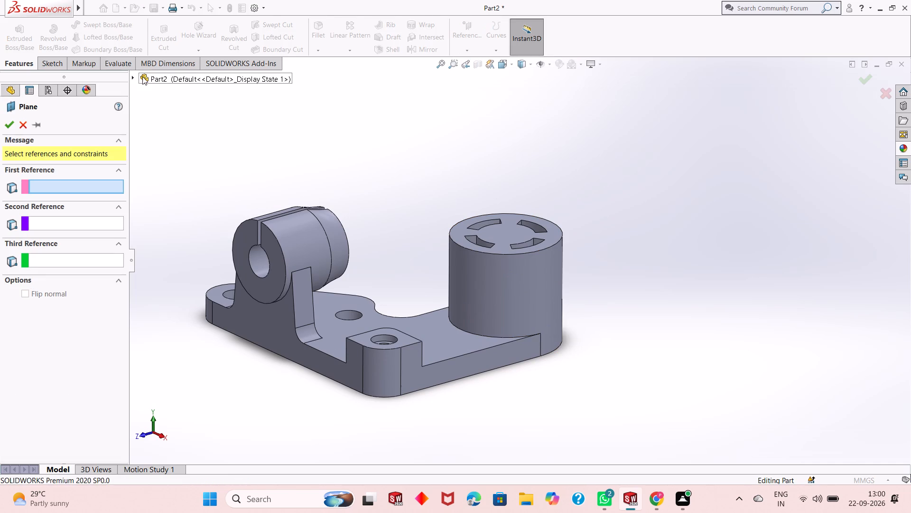
{"action": "left_click", "coordinate": [143, 76]}
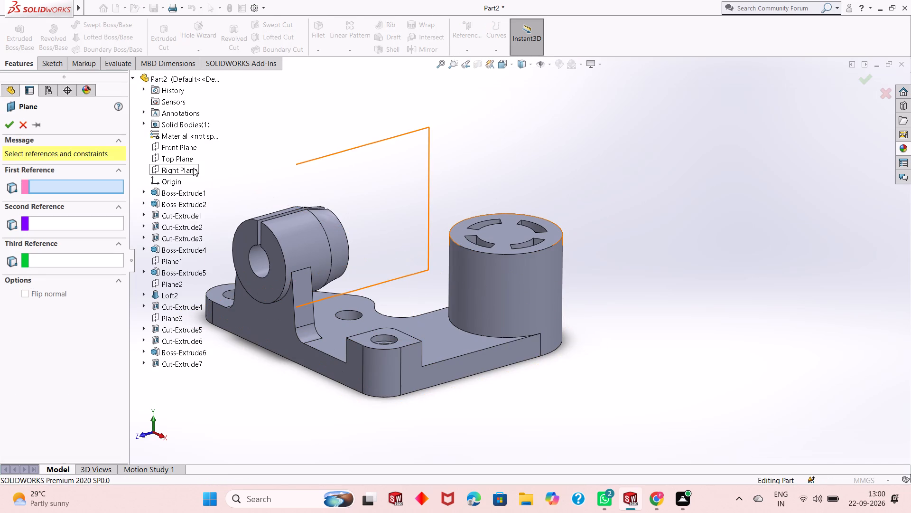
{"action": "left_click", "coordinate": [192, 150]}
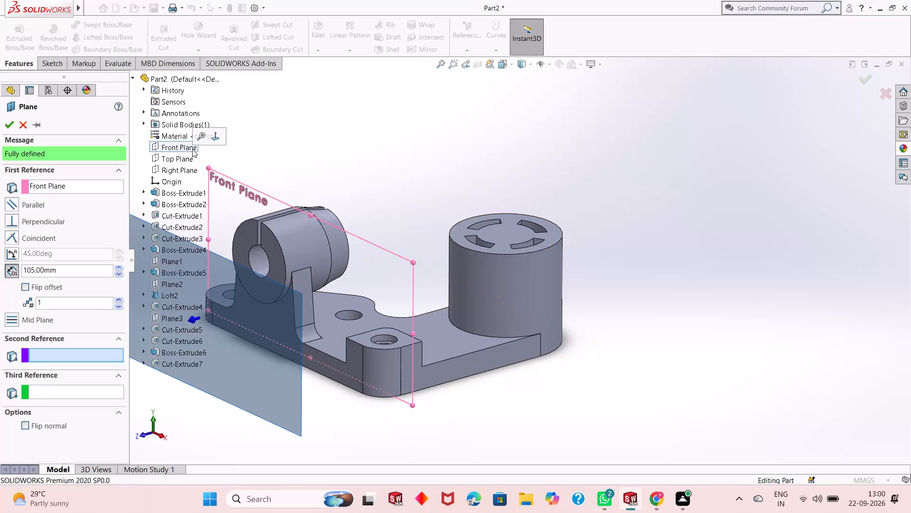
{"action": "left_click", "coordinate": [27, 290]}
{"action": "middle_click_drag", "start_coordinate": [467, 330], "coordinate": [422, 317]}
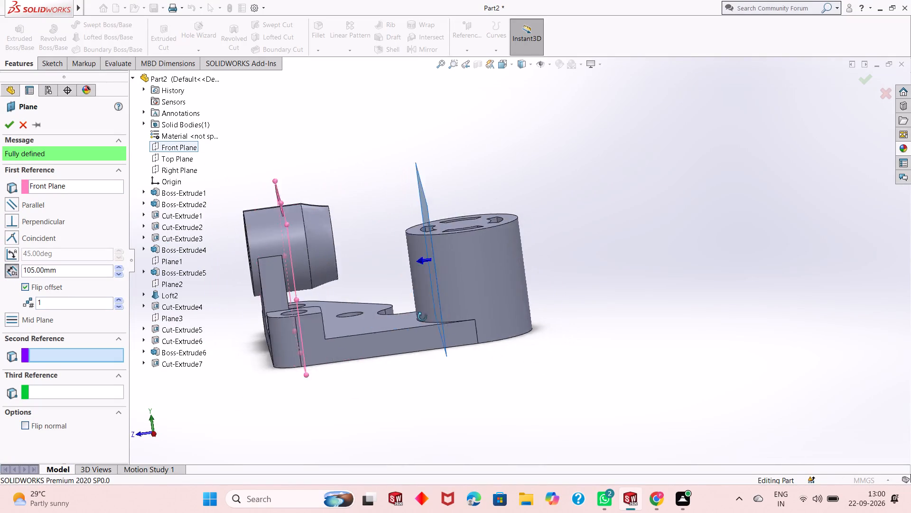
{"action": "middle_click_drag", "start_coordinate": [422, 317], "coordinate": [431, 384]}
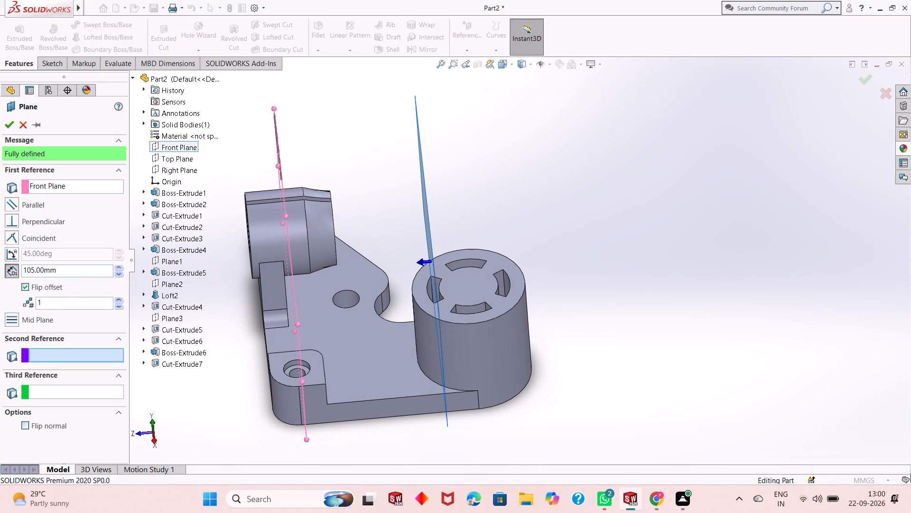
{"action": "double_click", "coordinate": [66, 273]}
{"action": "type", "text": "90"}
{"action": "key", "text": "Return"}
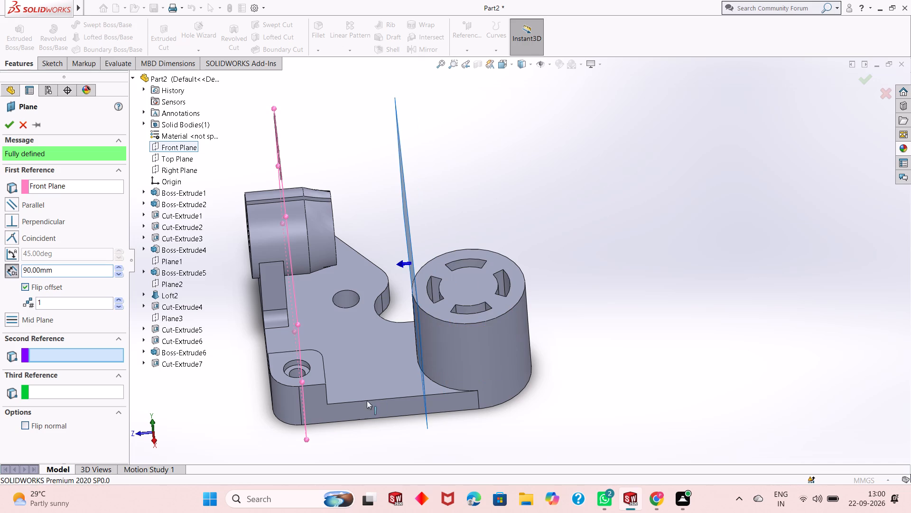
{"action": "middle_click_drag", "start_coordinate": [381, 397], "coordinate": [397, 418]}
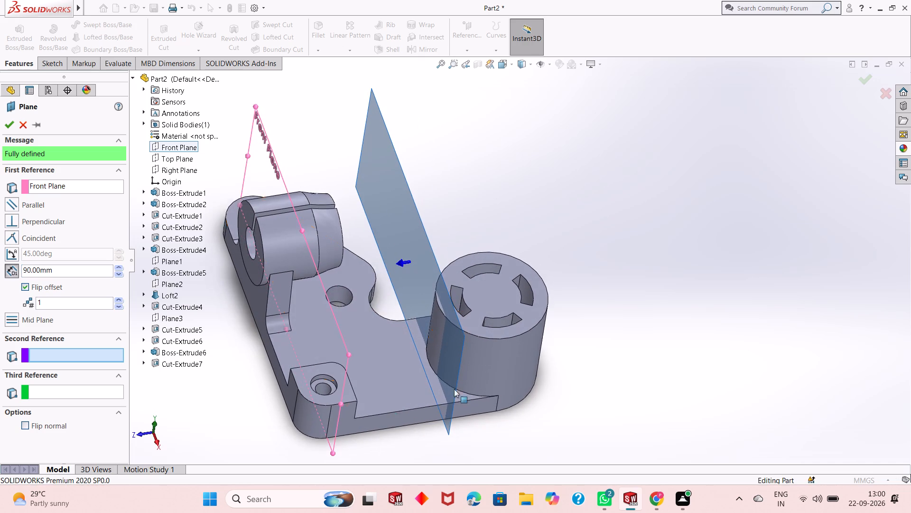
{"action": "scroll", "coordinate": [468, 349], "scroll_direction": "down", "scroll_amount": 4}
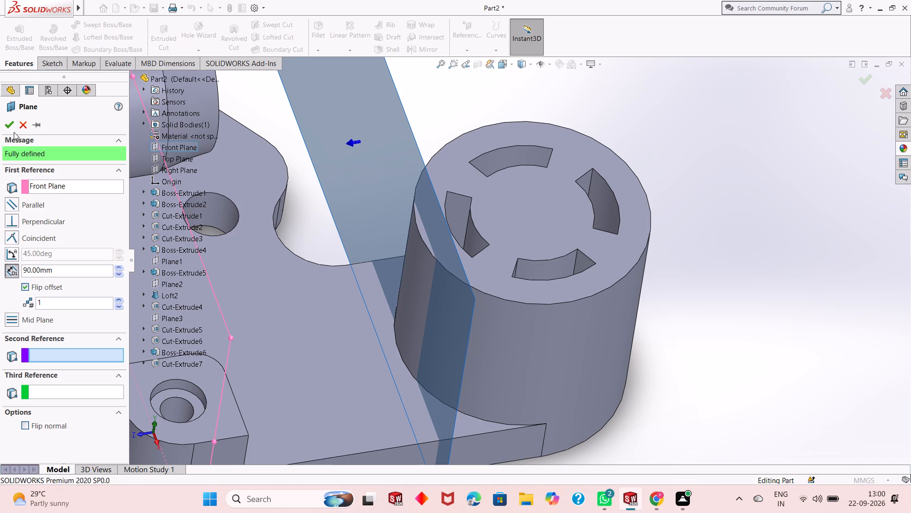
{"action": "left_click", "coordinate": [11, 128]}
On the new offset plane, sketch a corner rectangle about 21 mm wide and 73 mm tall, starting on the cylindrical boss's top edge.
{"action": "middle_click_drag", "start_coordinate": [555, 346], "coordinate": [550, 317]}
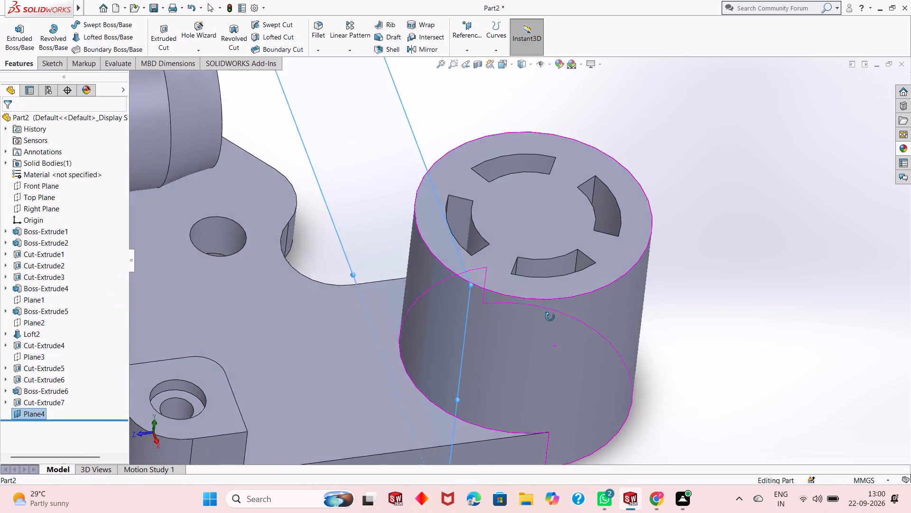
{"action": "middle_click_drag", "start_coordinate": [550, 317], "coordinate": [570, 257]}
{"action": "left_click", "coordinate": [300, 228]}
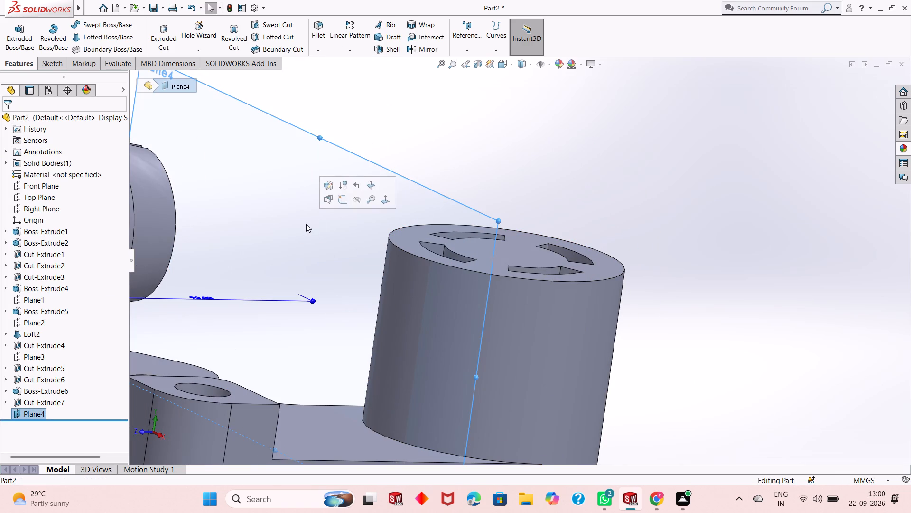
{"action": "left_click", "coordinate": [347, 201]}
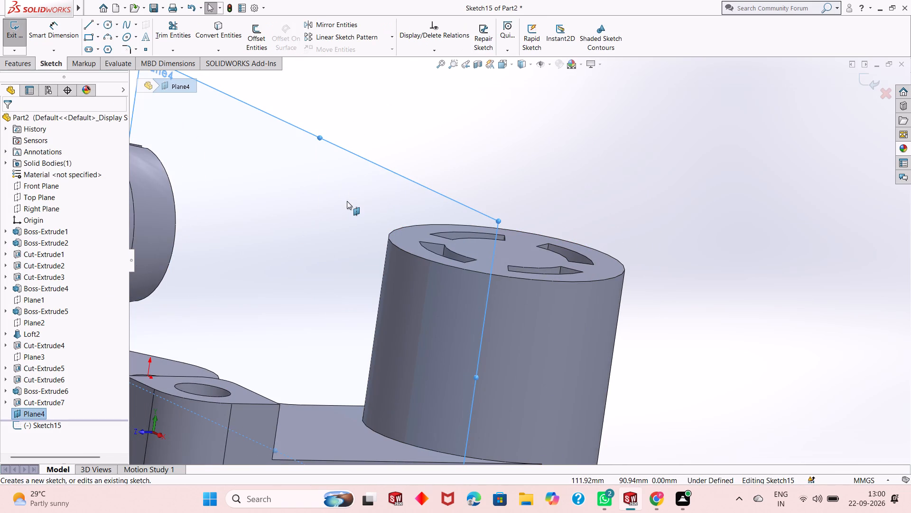
{"action": "key", "text": "ctrl+8"}
{"action": "scroll", "coordinate": [668, 250], "scroll_direction": "down", "scroll_amount": 1}
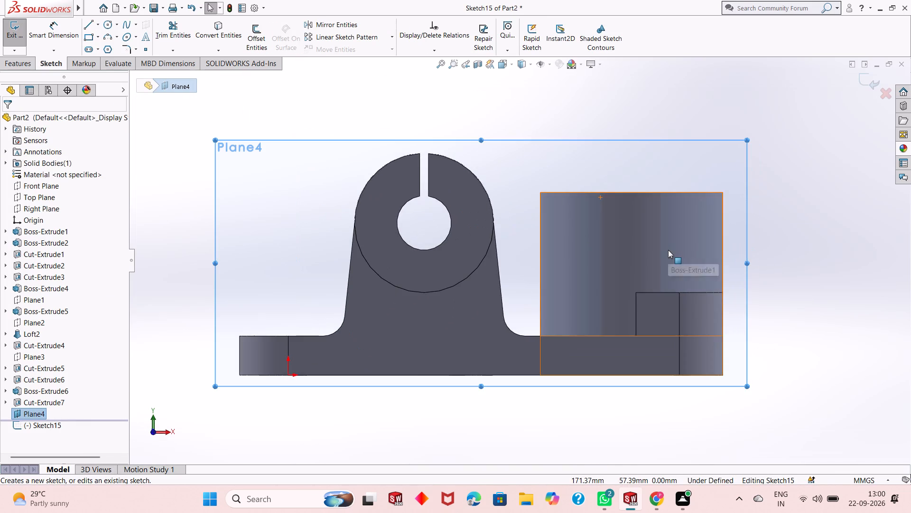
{"action": "scroll", "coordinate": [668, 250], "scroll_direction": "up", "scroll_amount": 2}
{"action": "scroll", "coordinate": [704, 272], "scroll_direction": "down", "scroll_amount": 2}
{"action": "key", "text": "Escape"}
{"action": "key", "text": "Escape"}
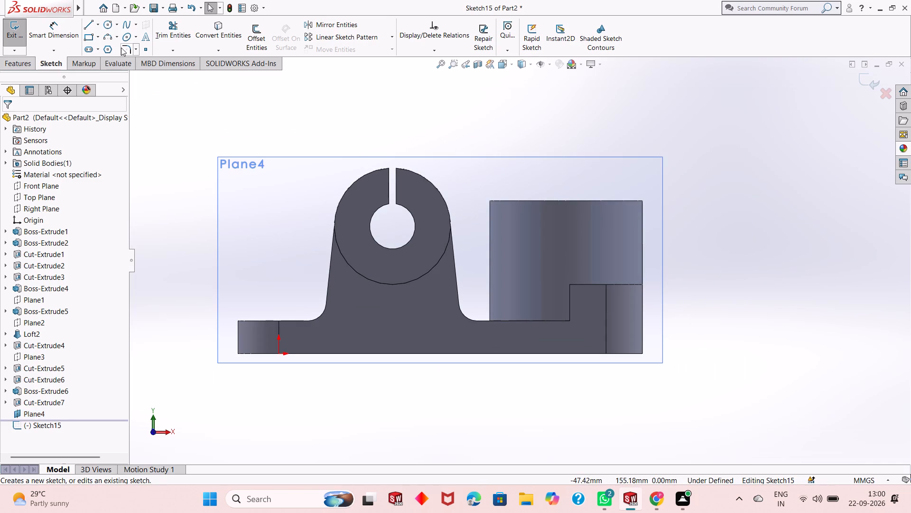
{"action": "left_click", "coordinate": [91, 38]}
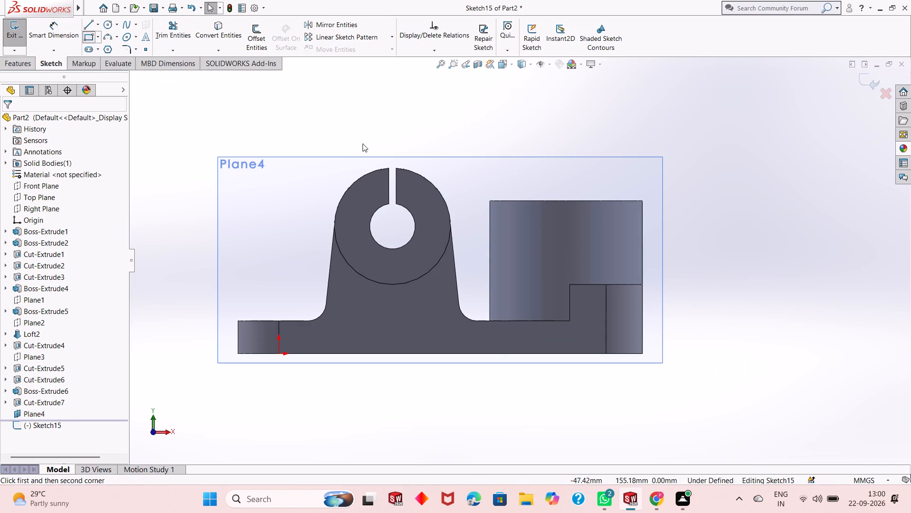
{"action": "left_click", "coordinate": [540, 200]}
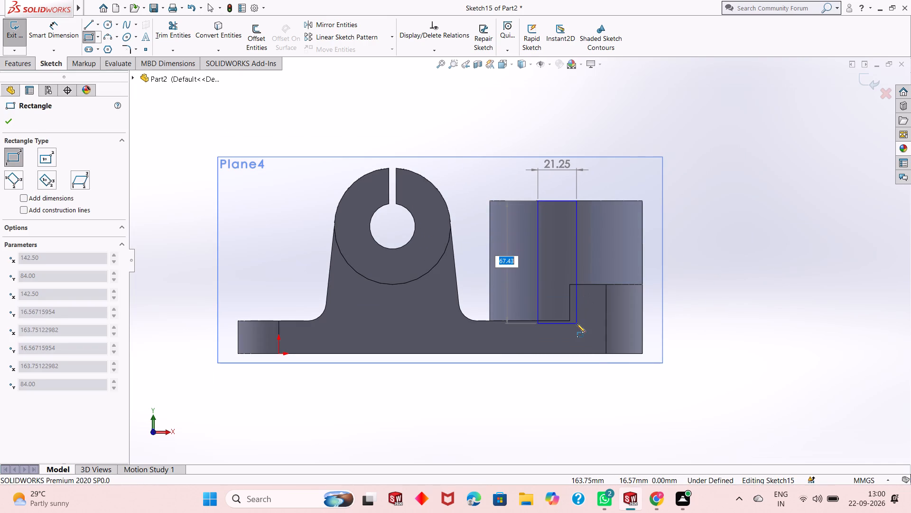
{"action": "middle_click_drag", "start_coordinate": [576, 321], "coordinate": [578, 324]}
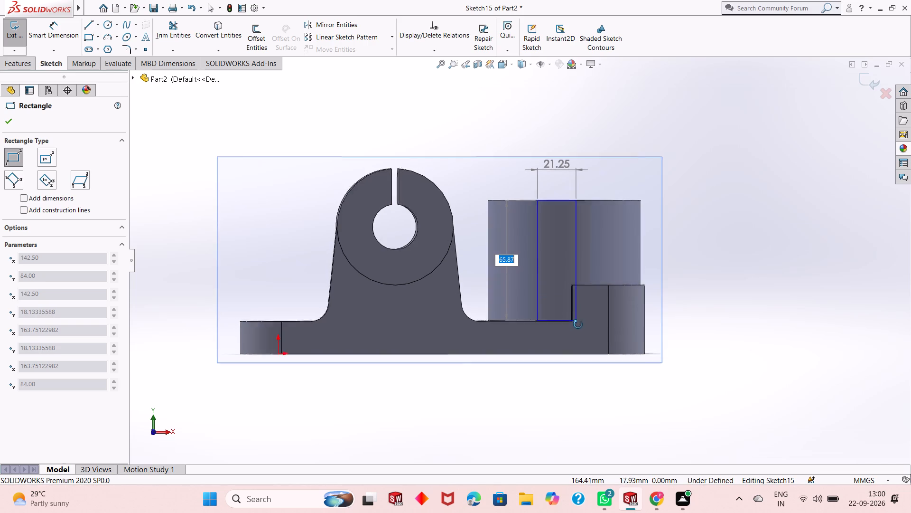
{"action": "middle_click_drag", "start_coordinate": [578, 324], "coordinate": [578, 330]}
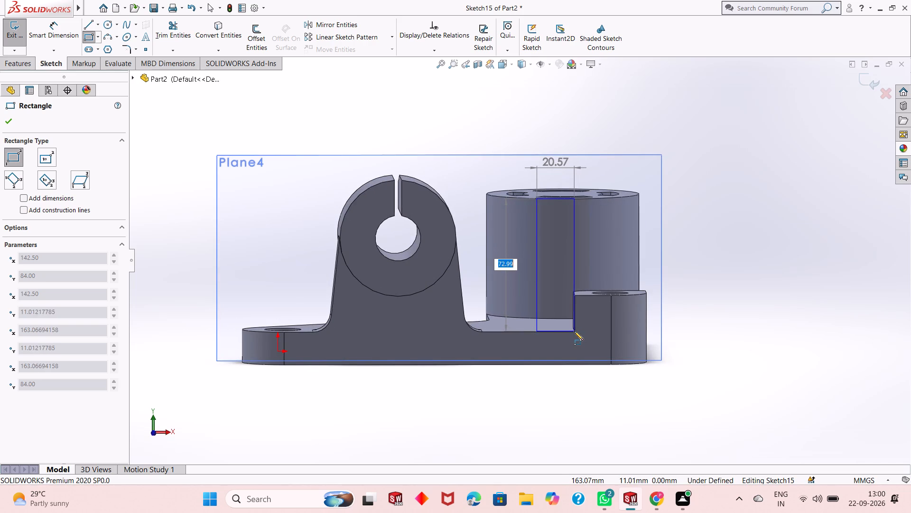
{"action": "left_click", "coordinate": [574, 331]}
{"action": "key", "text": "Escape"}
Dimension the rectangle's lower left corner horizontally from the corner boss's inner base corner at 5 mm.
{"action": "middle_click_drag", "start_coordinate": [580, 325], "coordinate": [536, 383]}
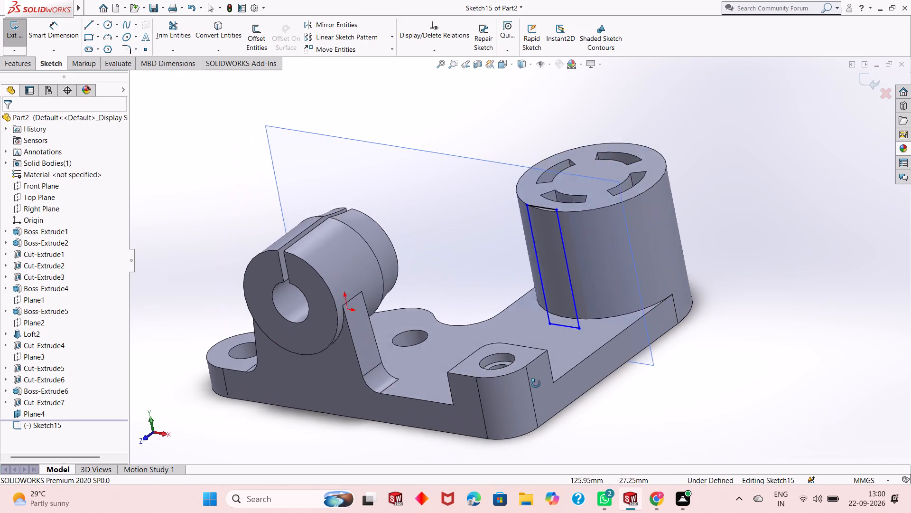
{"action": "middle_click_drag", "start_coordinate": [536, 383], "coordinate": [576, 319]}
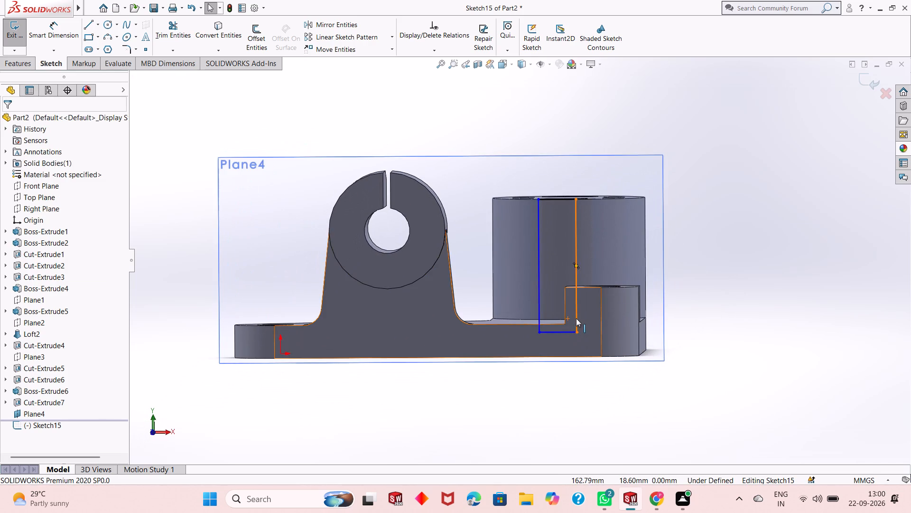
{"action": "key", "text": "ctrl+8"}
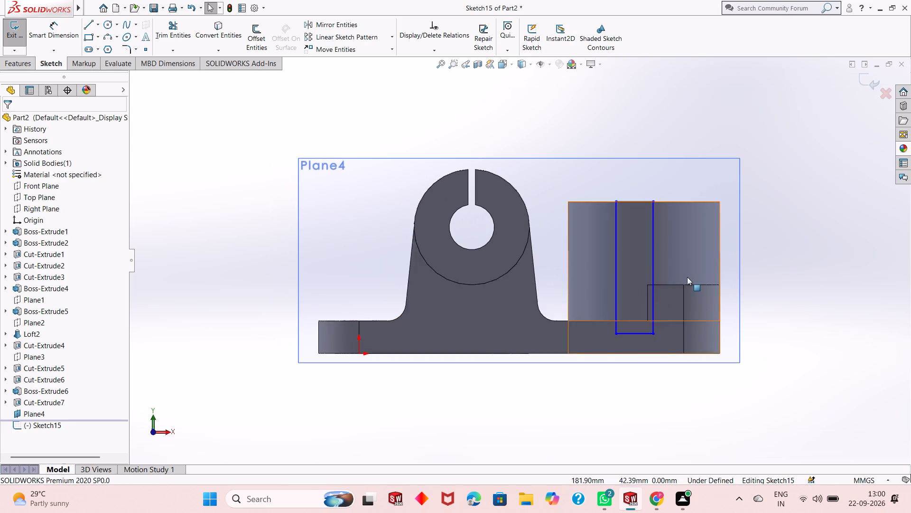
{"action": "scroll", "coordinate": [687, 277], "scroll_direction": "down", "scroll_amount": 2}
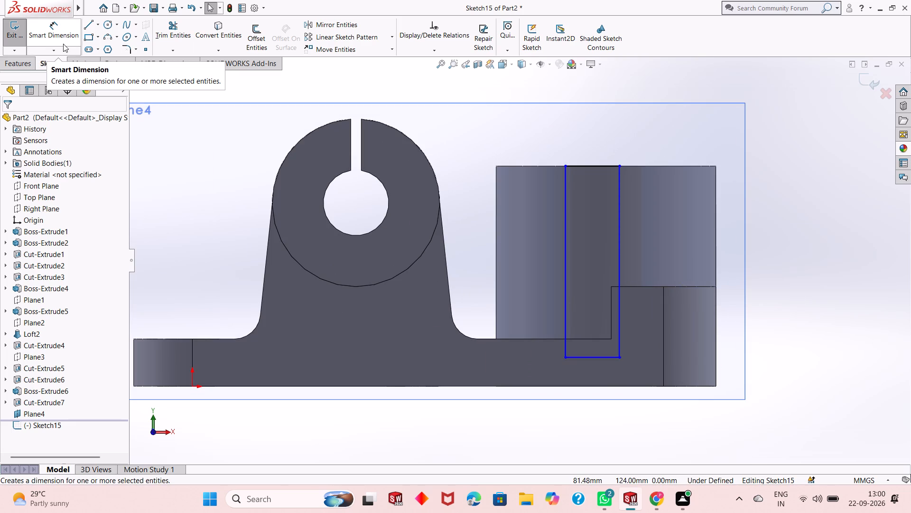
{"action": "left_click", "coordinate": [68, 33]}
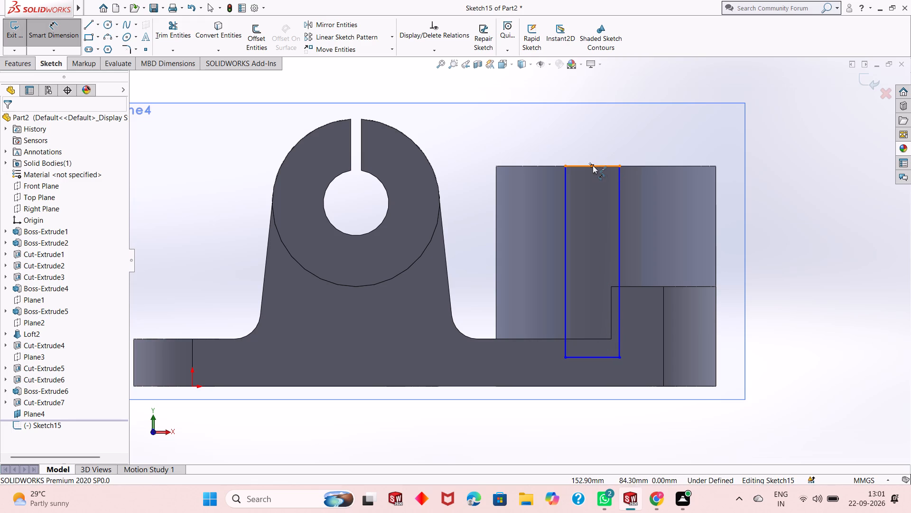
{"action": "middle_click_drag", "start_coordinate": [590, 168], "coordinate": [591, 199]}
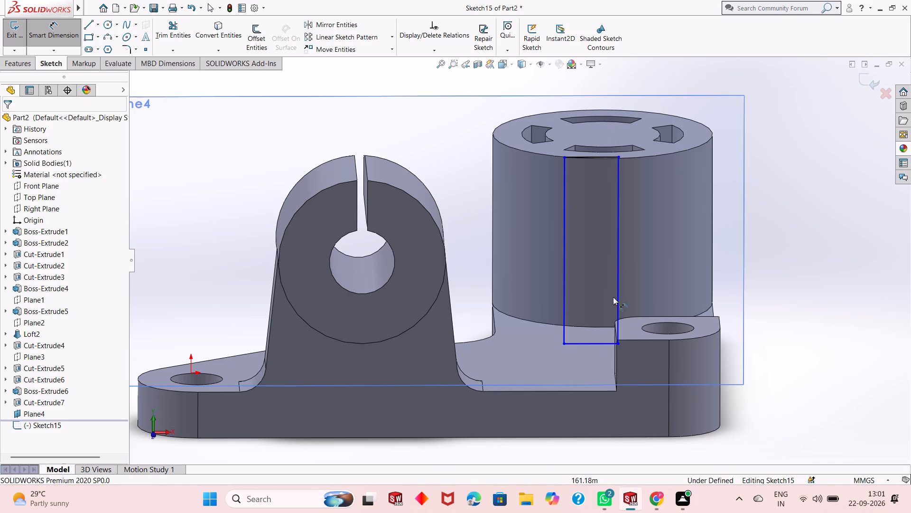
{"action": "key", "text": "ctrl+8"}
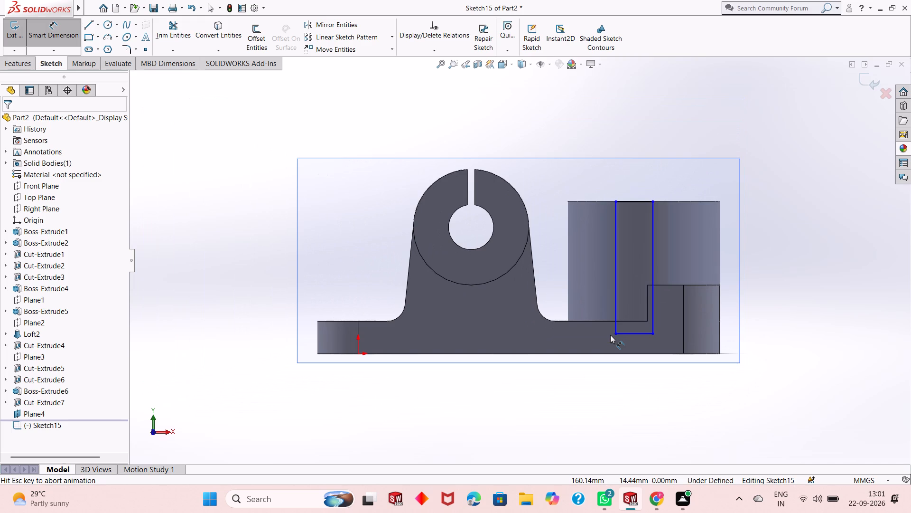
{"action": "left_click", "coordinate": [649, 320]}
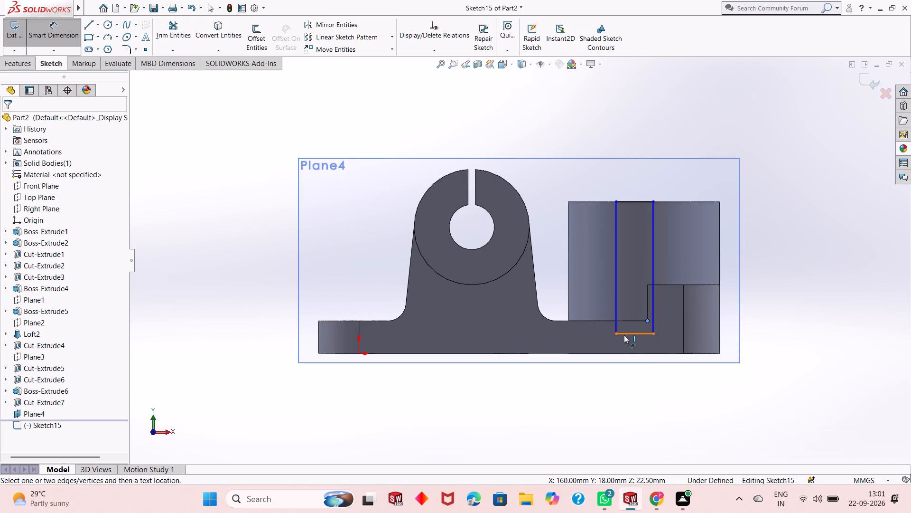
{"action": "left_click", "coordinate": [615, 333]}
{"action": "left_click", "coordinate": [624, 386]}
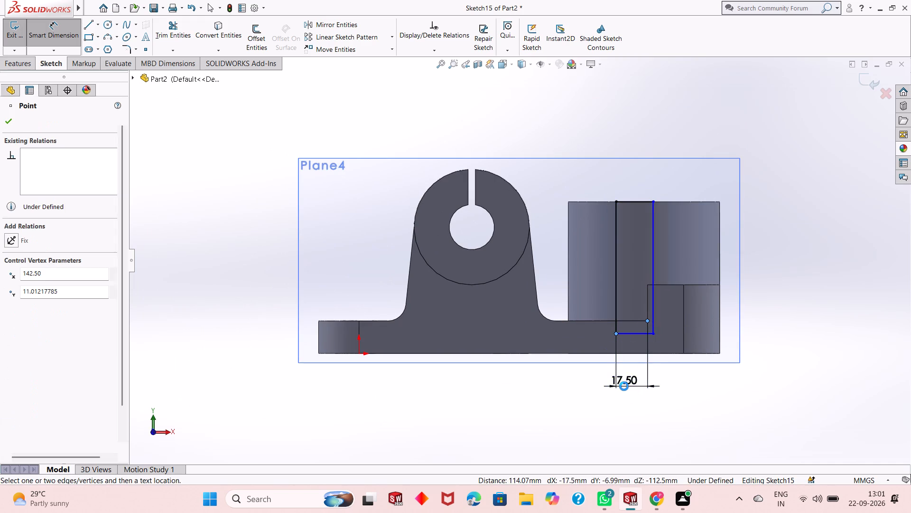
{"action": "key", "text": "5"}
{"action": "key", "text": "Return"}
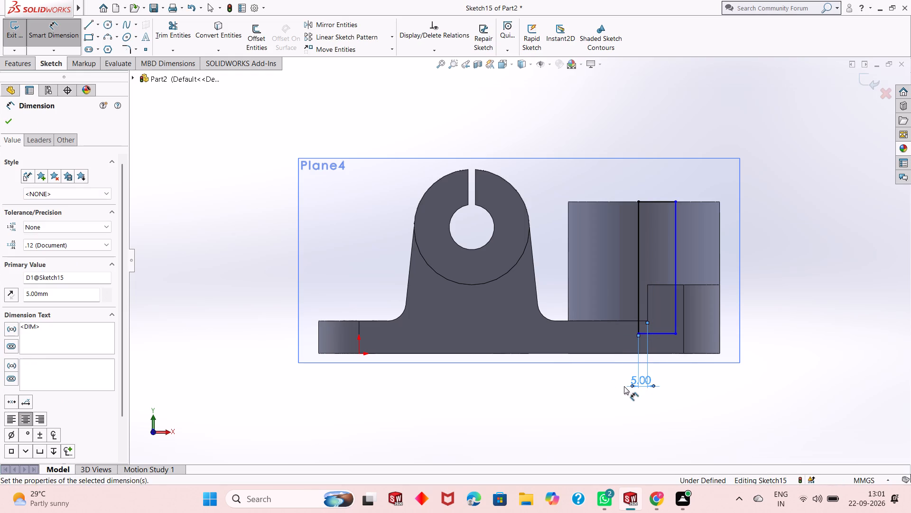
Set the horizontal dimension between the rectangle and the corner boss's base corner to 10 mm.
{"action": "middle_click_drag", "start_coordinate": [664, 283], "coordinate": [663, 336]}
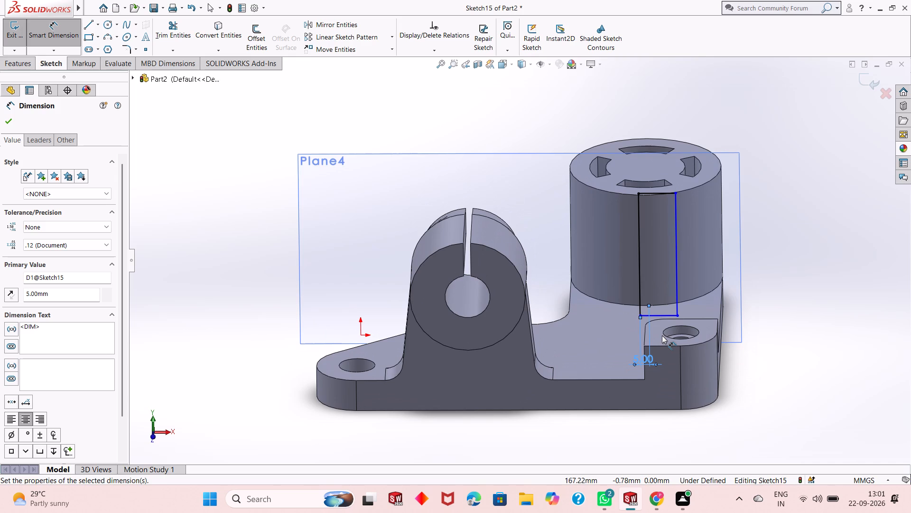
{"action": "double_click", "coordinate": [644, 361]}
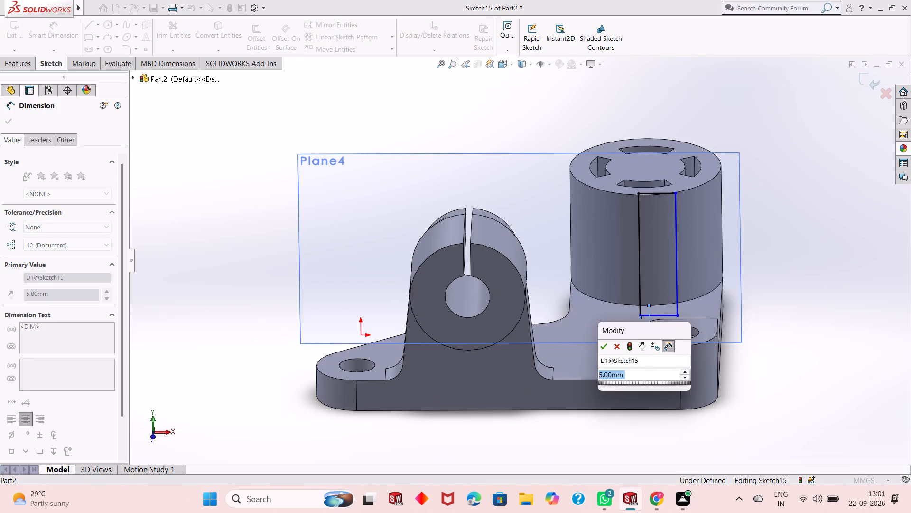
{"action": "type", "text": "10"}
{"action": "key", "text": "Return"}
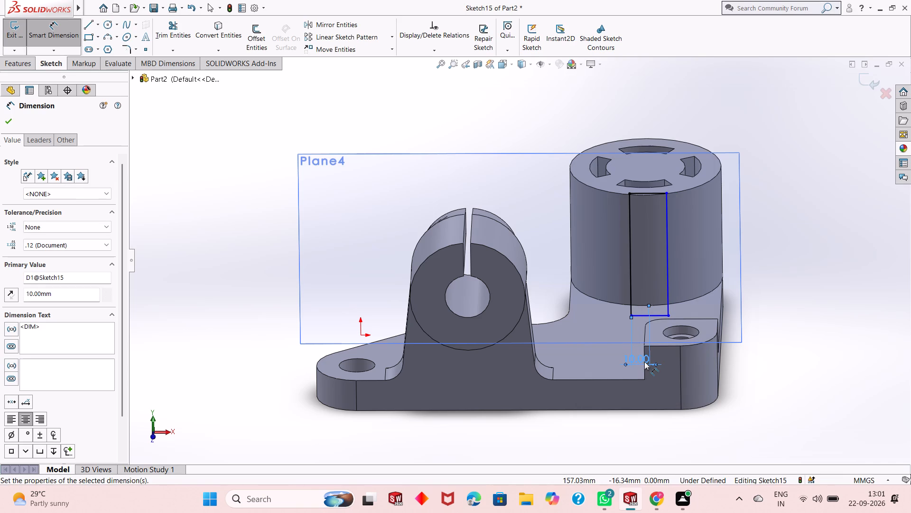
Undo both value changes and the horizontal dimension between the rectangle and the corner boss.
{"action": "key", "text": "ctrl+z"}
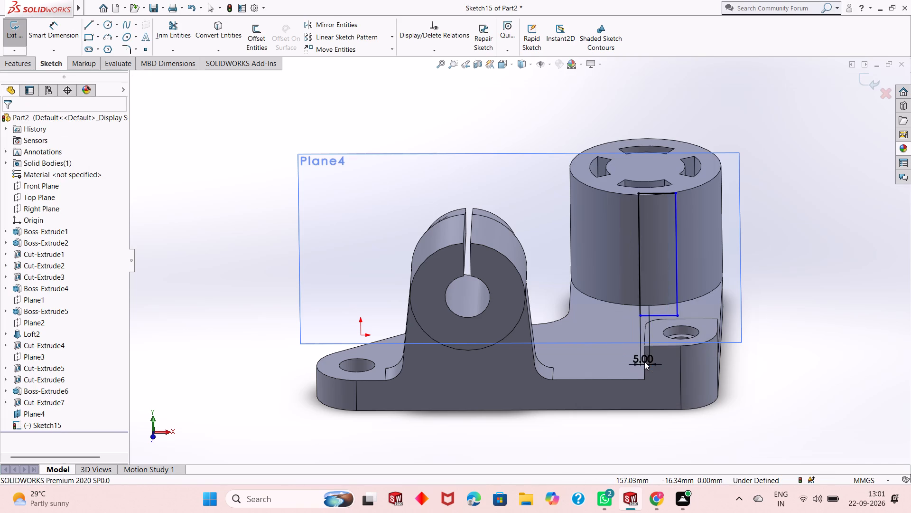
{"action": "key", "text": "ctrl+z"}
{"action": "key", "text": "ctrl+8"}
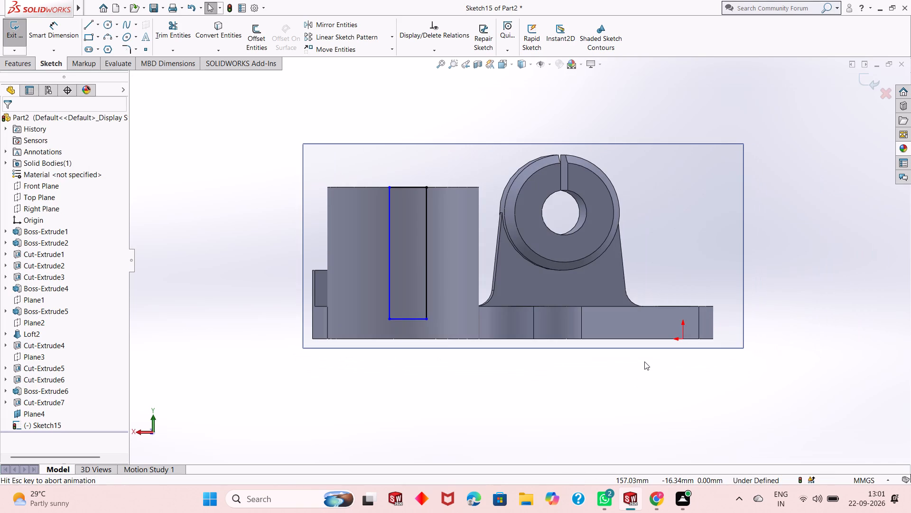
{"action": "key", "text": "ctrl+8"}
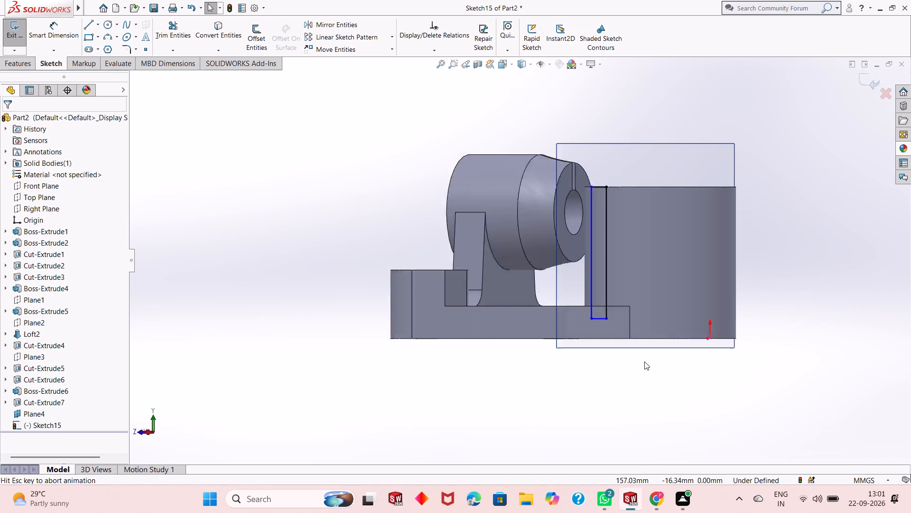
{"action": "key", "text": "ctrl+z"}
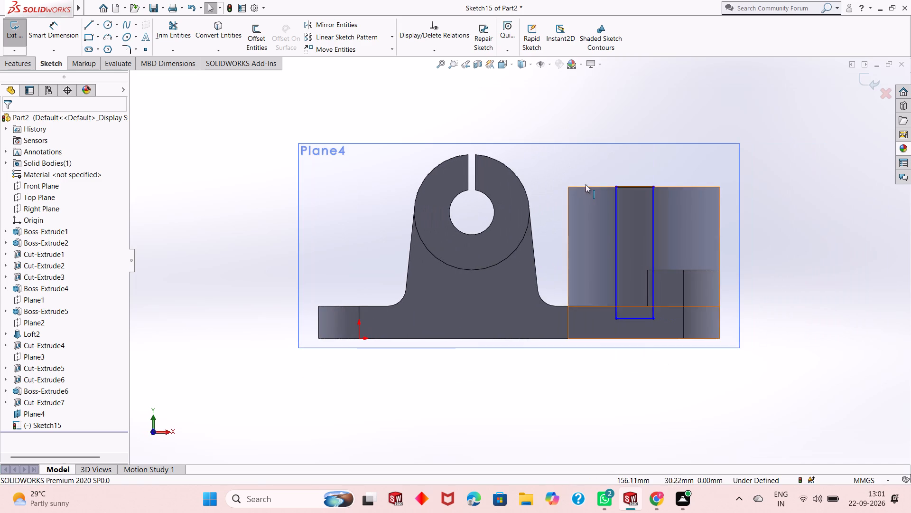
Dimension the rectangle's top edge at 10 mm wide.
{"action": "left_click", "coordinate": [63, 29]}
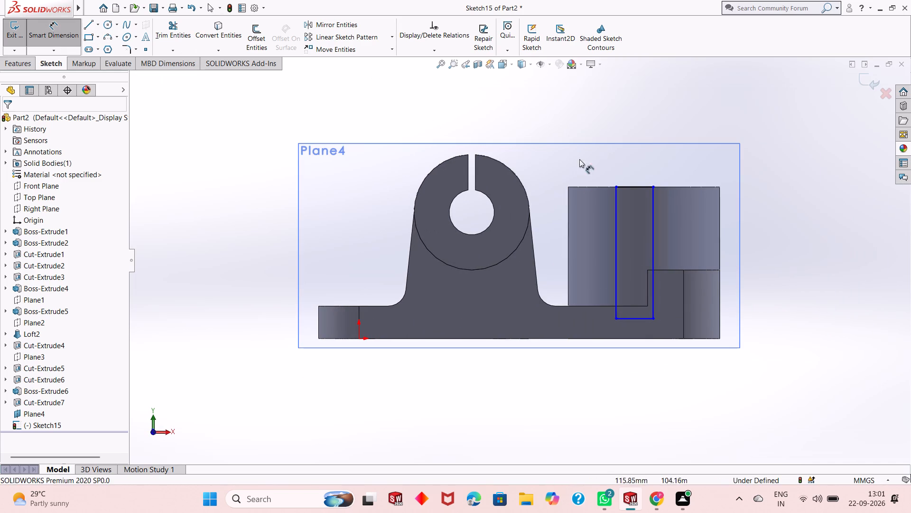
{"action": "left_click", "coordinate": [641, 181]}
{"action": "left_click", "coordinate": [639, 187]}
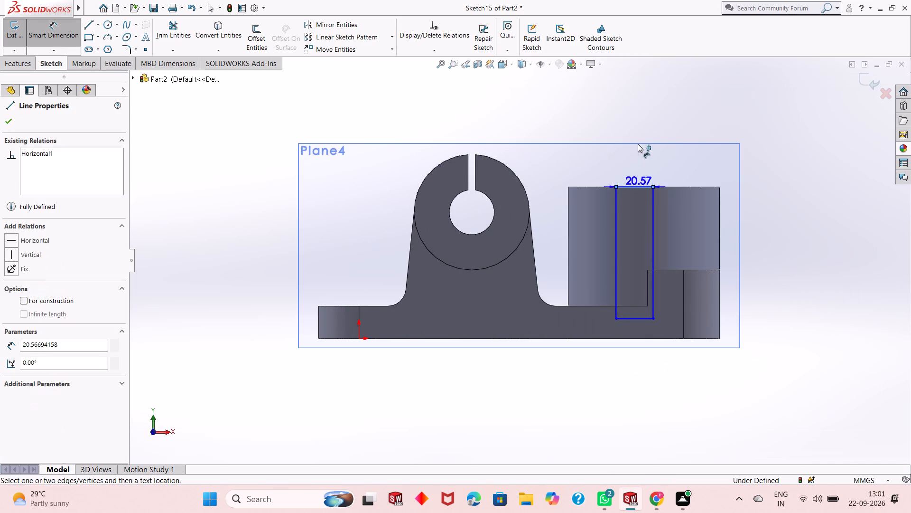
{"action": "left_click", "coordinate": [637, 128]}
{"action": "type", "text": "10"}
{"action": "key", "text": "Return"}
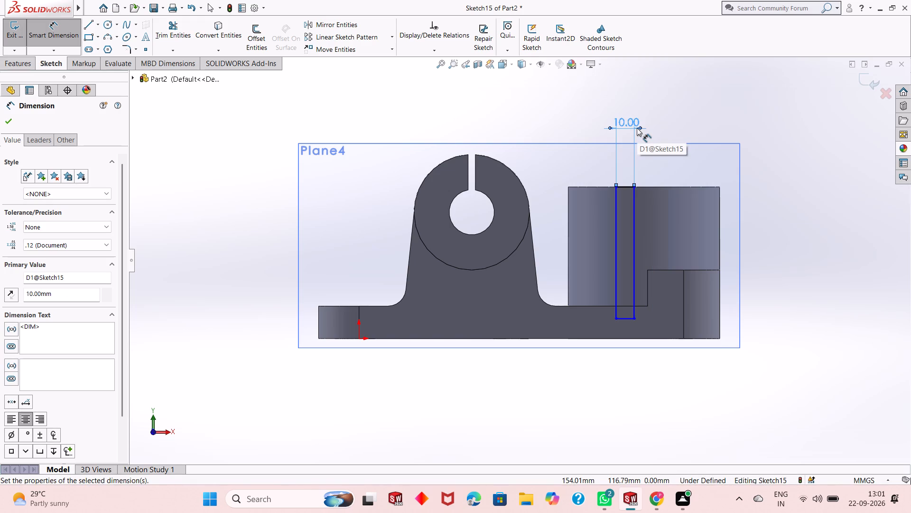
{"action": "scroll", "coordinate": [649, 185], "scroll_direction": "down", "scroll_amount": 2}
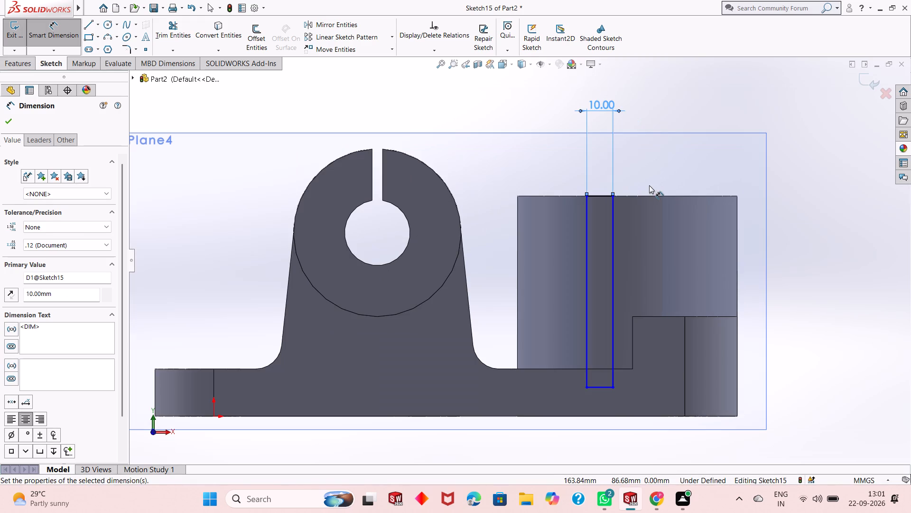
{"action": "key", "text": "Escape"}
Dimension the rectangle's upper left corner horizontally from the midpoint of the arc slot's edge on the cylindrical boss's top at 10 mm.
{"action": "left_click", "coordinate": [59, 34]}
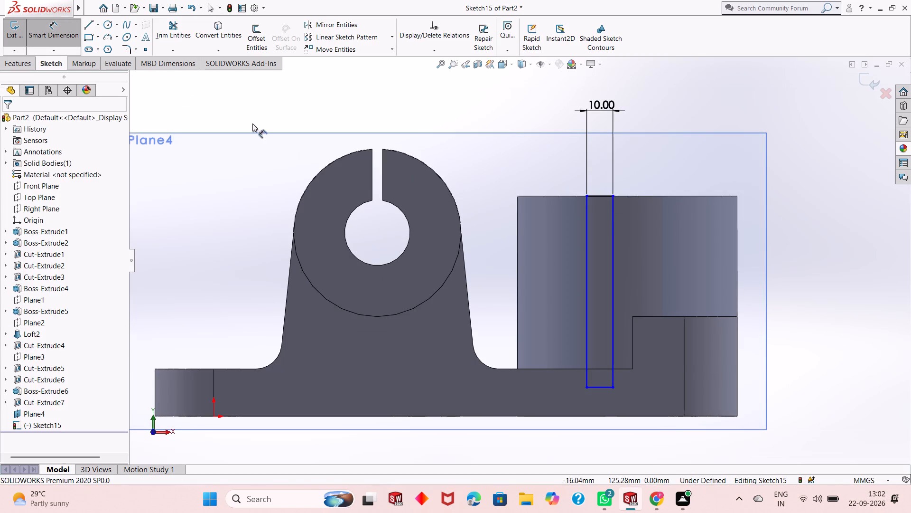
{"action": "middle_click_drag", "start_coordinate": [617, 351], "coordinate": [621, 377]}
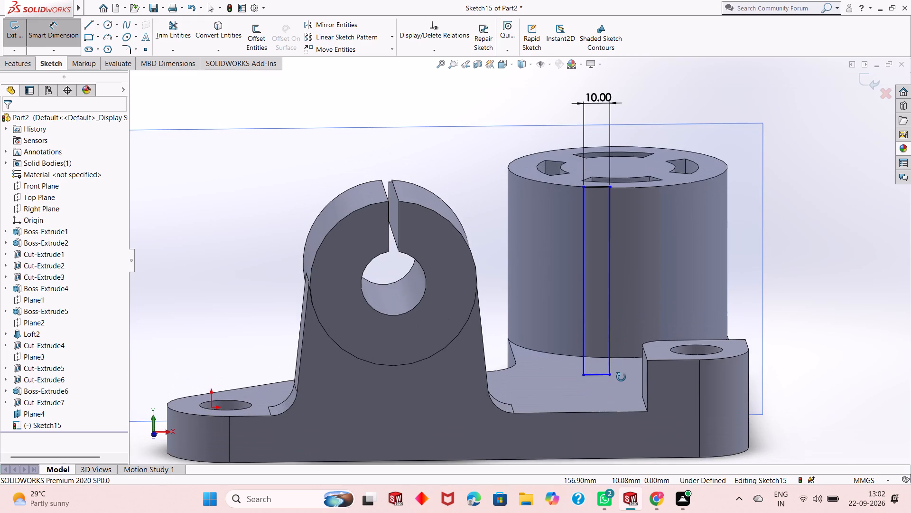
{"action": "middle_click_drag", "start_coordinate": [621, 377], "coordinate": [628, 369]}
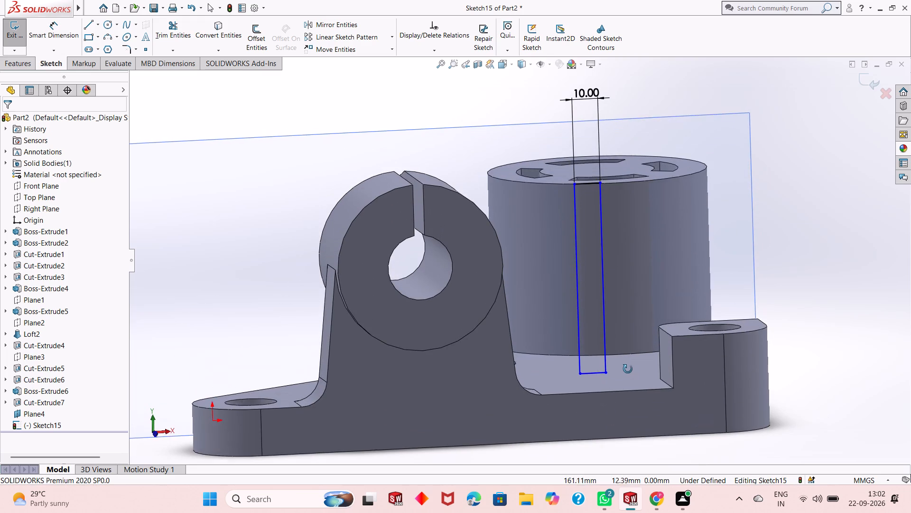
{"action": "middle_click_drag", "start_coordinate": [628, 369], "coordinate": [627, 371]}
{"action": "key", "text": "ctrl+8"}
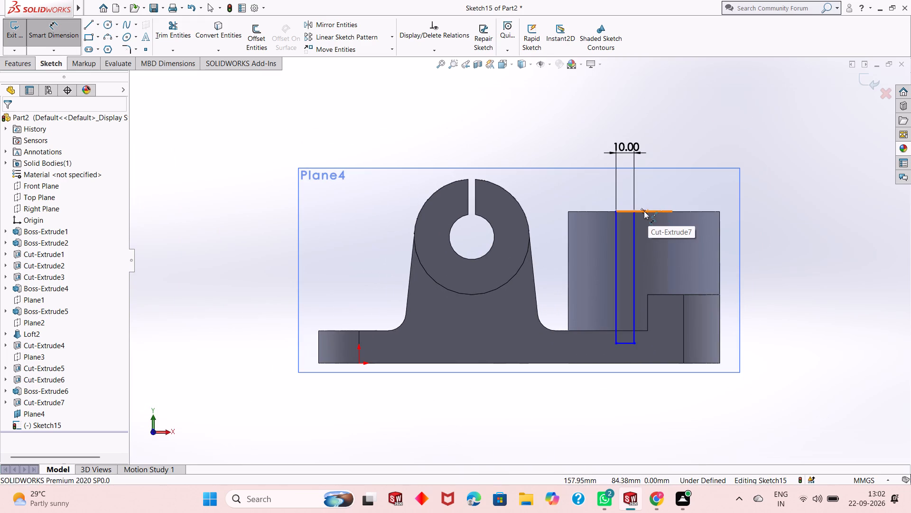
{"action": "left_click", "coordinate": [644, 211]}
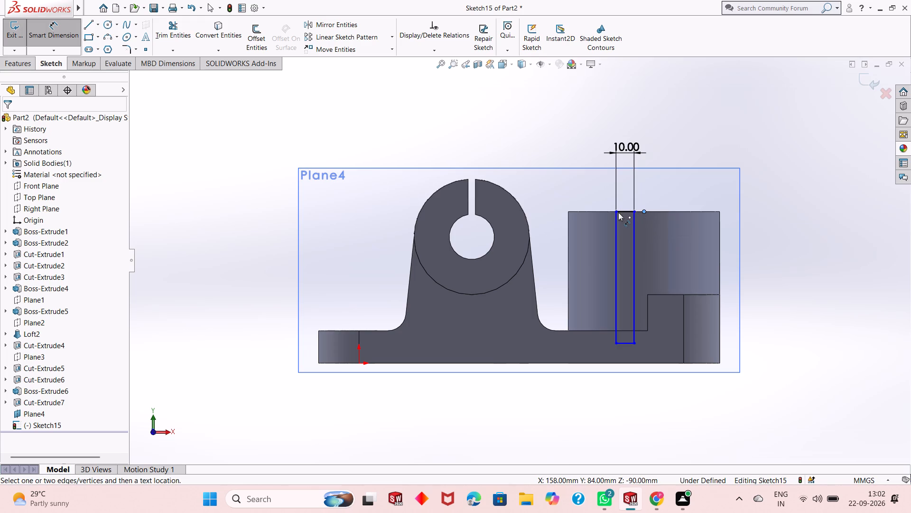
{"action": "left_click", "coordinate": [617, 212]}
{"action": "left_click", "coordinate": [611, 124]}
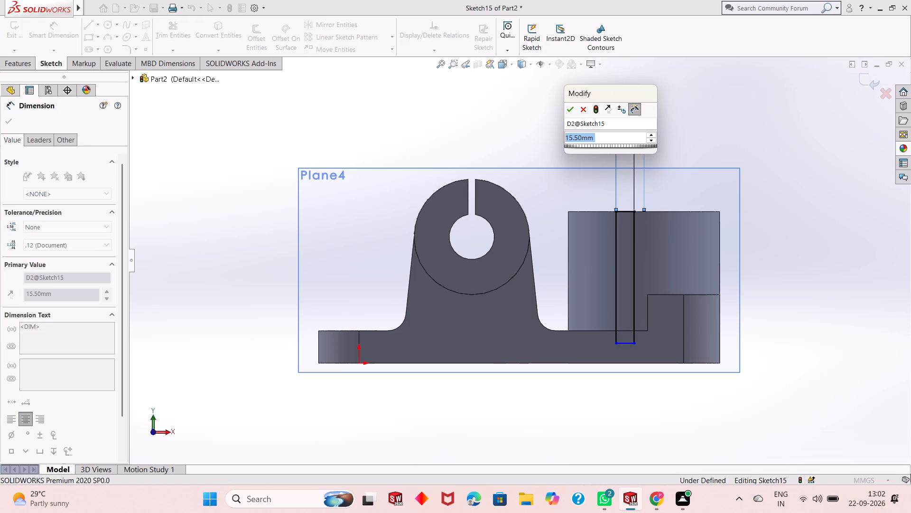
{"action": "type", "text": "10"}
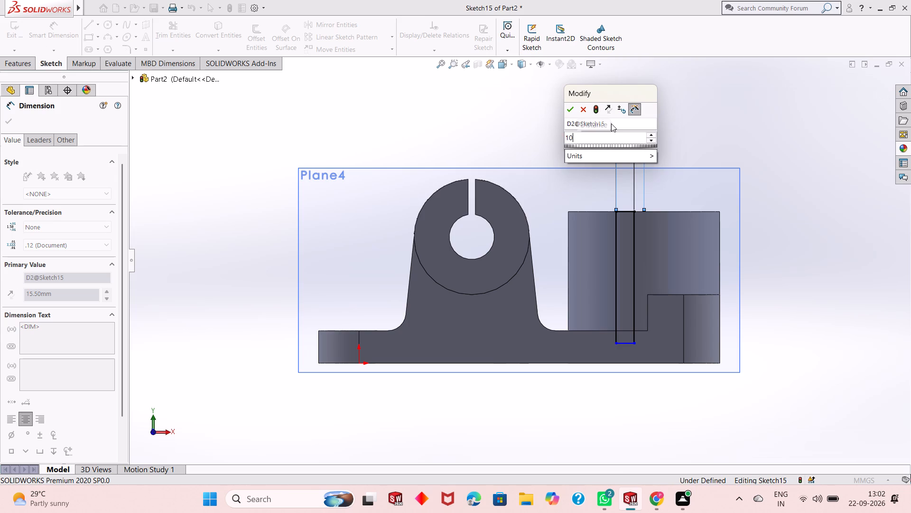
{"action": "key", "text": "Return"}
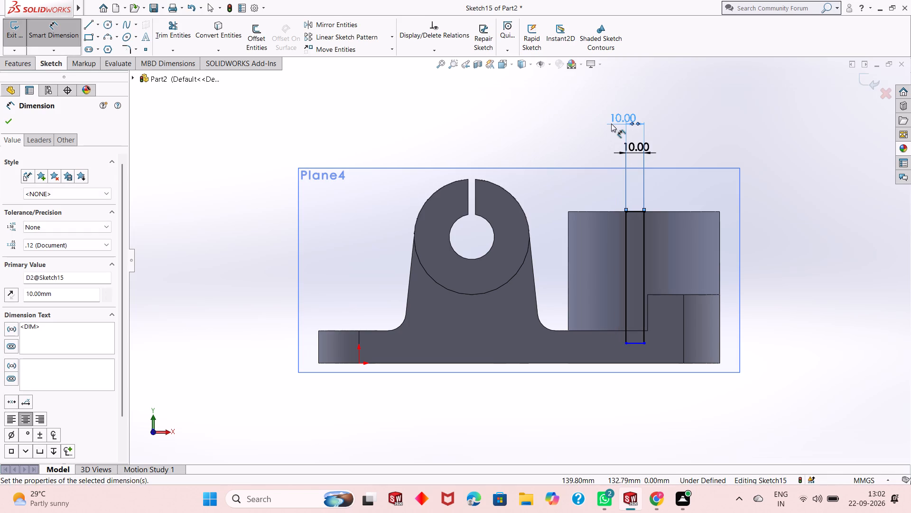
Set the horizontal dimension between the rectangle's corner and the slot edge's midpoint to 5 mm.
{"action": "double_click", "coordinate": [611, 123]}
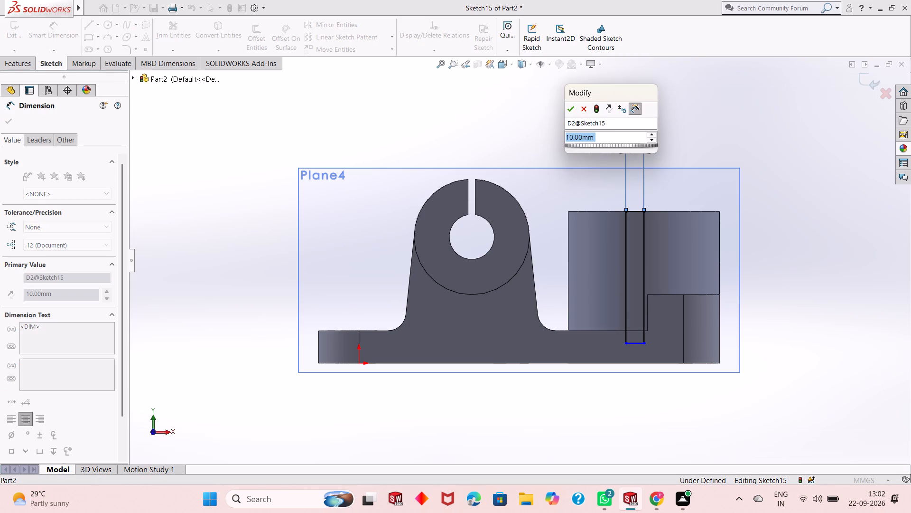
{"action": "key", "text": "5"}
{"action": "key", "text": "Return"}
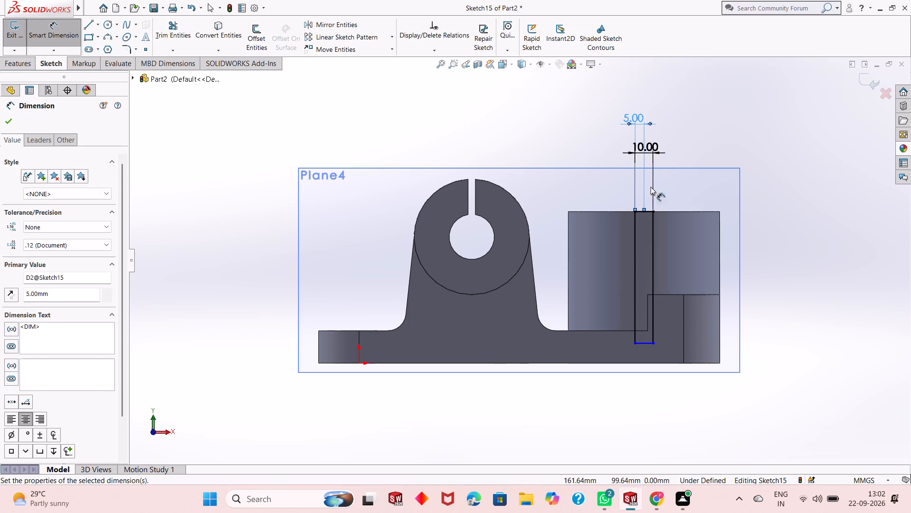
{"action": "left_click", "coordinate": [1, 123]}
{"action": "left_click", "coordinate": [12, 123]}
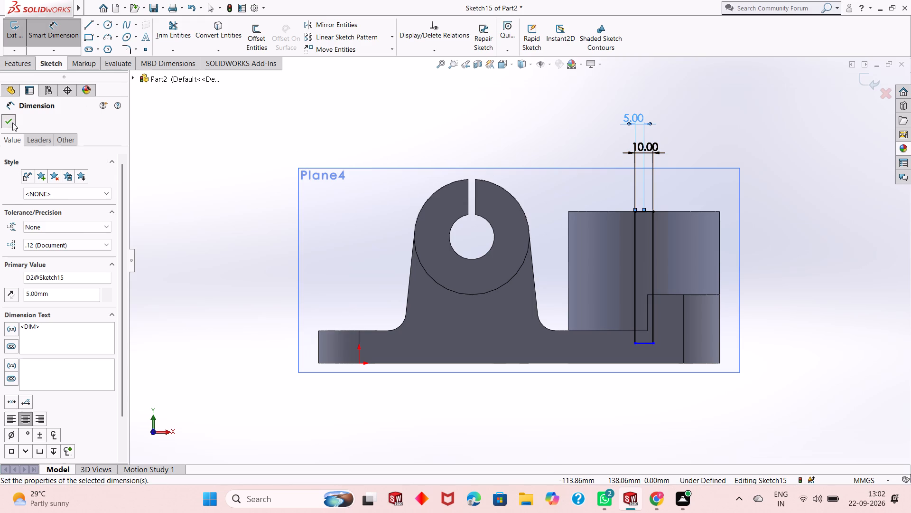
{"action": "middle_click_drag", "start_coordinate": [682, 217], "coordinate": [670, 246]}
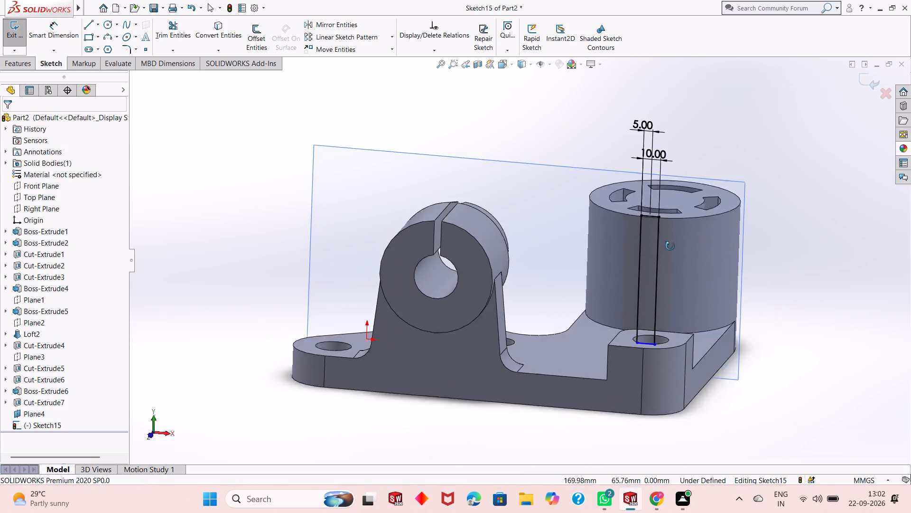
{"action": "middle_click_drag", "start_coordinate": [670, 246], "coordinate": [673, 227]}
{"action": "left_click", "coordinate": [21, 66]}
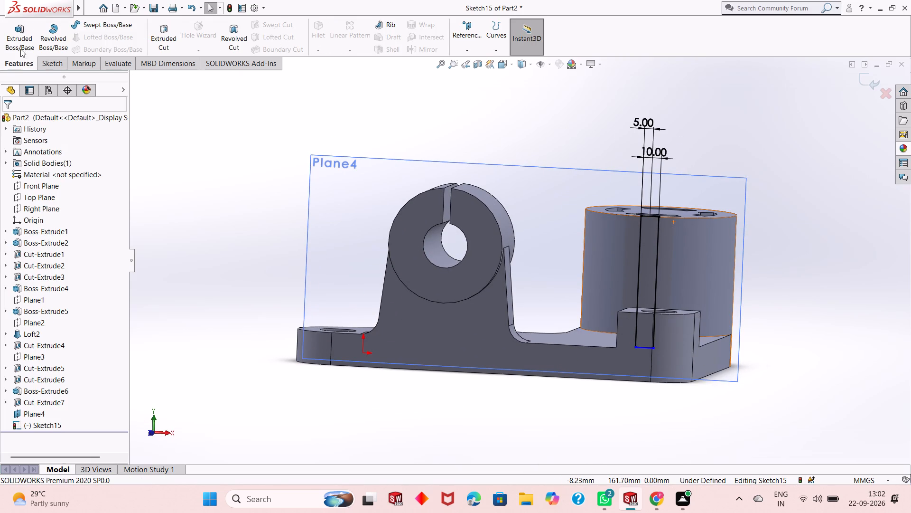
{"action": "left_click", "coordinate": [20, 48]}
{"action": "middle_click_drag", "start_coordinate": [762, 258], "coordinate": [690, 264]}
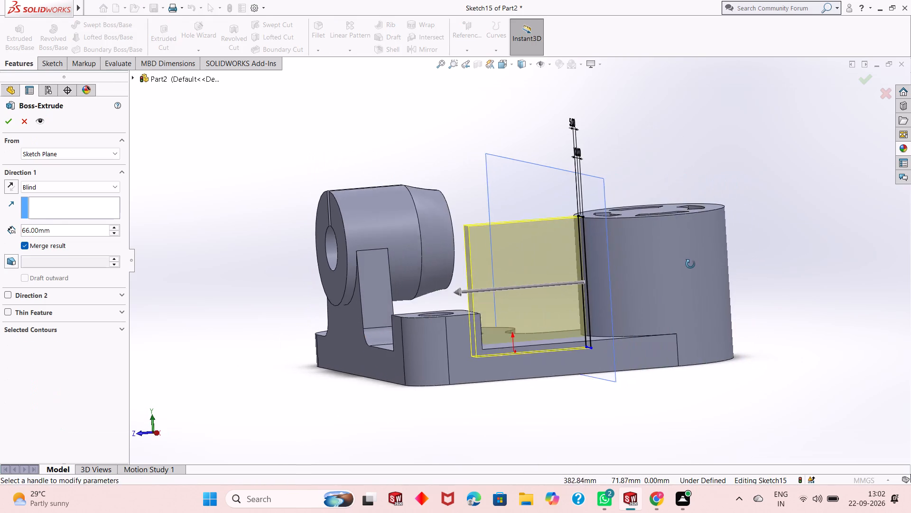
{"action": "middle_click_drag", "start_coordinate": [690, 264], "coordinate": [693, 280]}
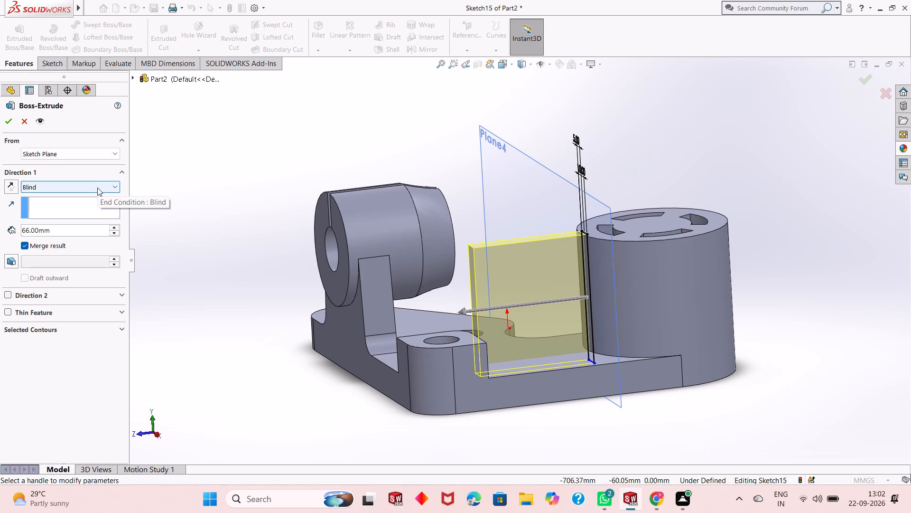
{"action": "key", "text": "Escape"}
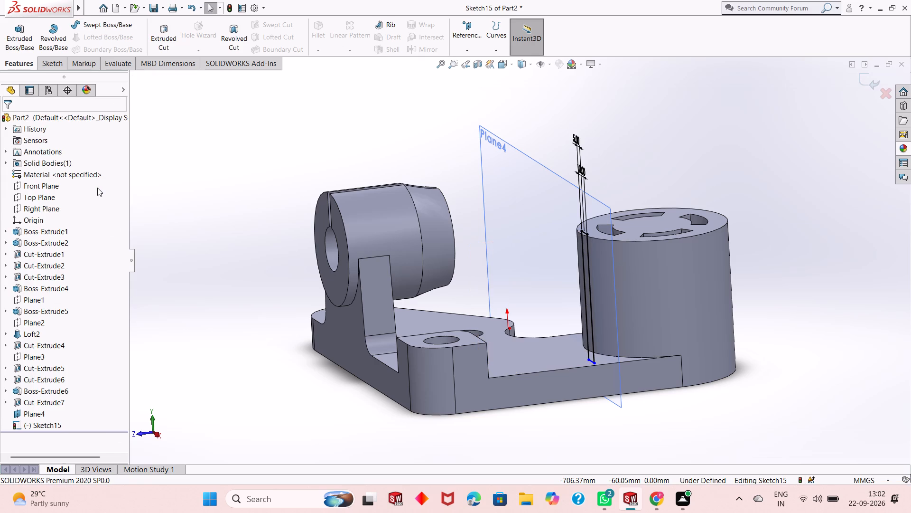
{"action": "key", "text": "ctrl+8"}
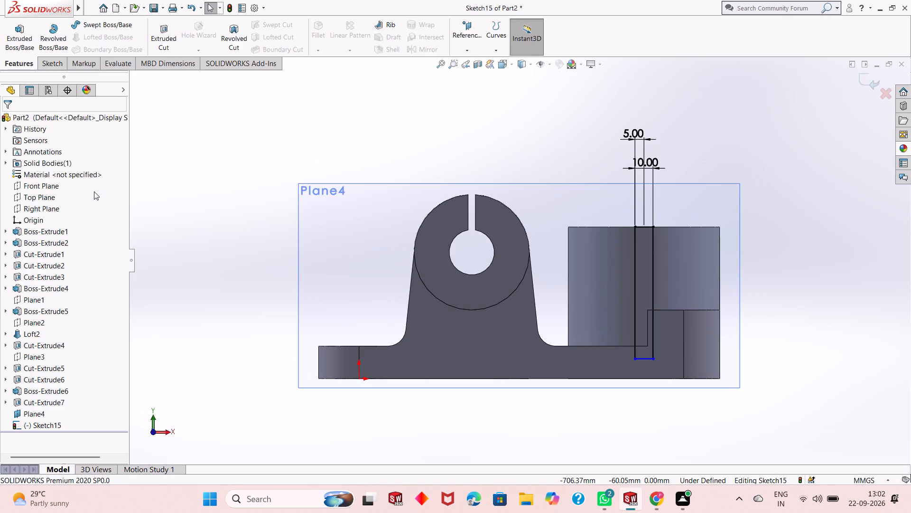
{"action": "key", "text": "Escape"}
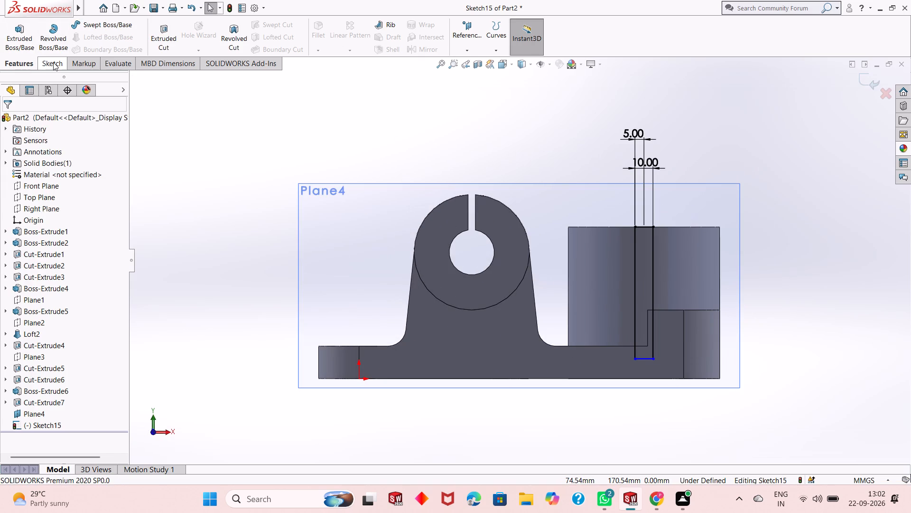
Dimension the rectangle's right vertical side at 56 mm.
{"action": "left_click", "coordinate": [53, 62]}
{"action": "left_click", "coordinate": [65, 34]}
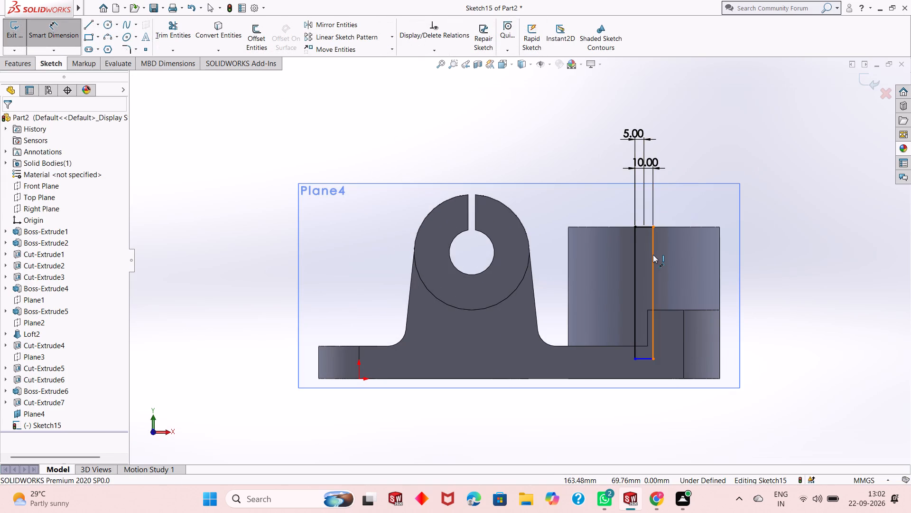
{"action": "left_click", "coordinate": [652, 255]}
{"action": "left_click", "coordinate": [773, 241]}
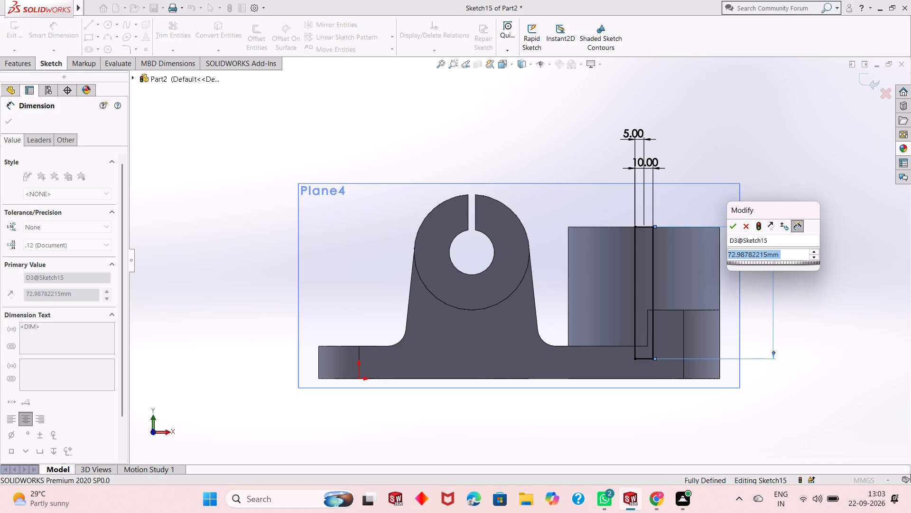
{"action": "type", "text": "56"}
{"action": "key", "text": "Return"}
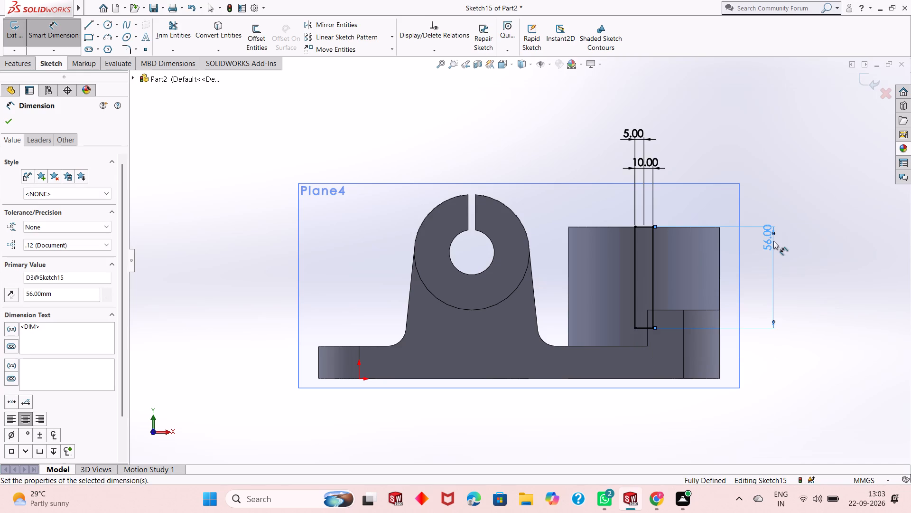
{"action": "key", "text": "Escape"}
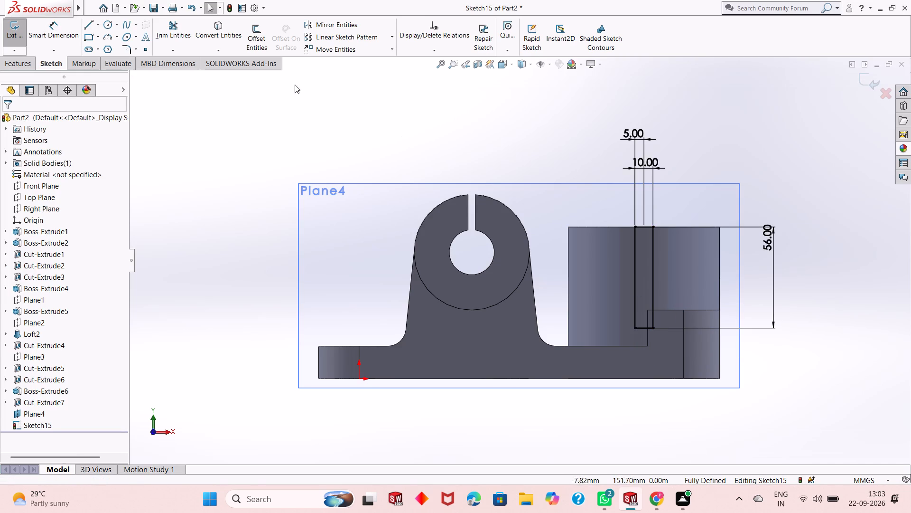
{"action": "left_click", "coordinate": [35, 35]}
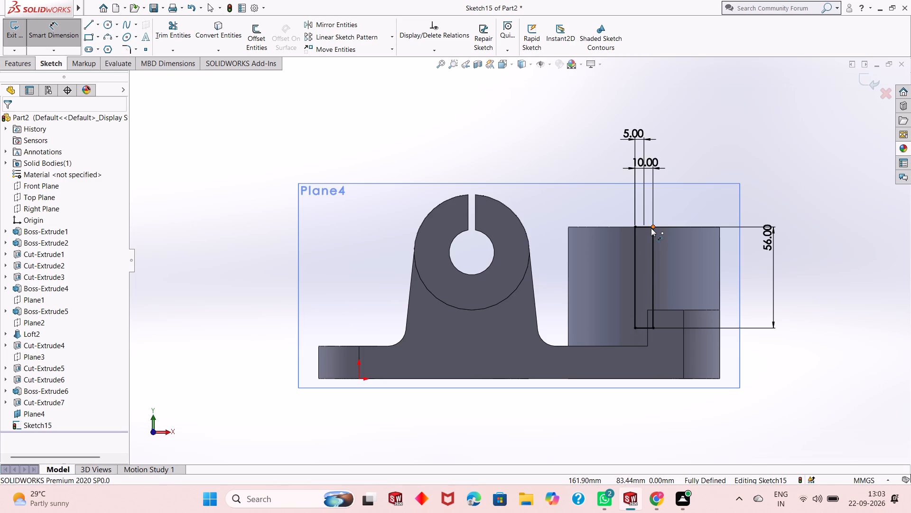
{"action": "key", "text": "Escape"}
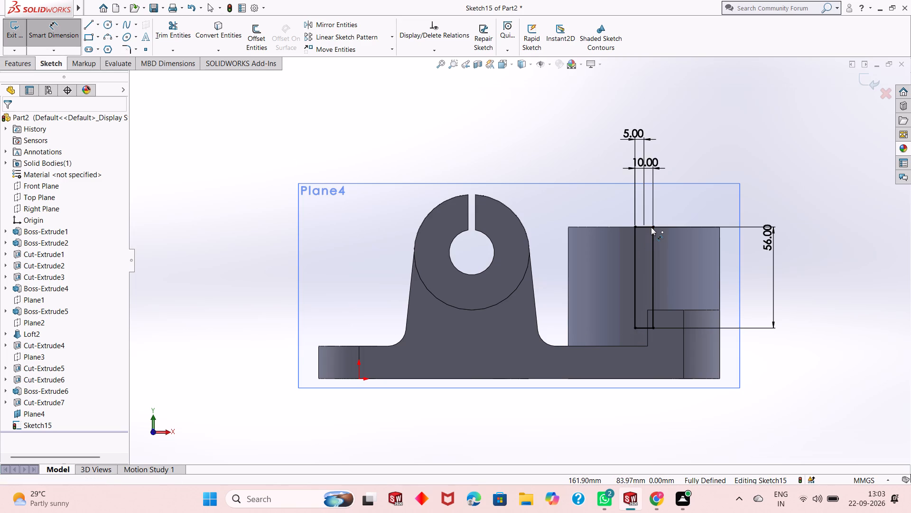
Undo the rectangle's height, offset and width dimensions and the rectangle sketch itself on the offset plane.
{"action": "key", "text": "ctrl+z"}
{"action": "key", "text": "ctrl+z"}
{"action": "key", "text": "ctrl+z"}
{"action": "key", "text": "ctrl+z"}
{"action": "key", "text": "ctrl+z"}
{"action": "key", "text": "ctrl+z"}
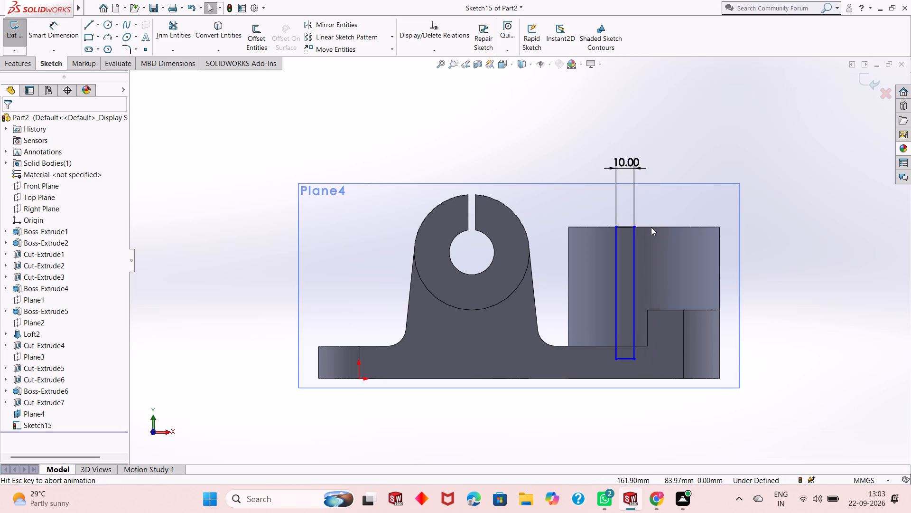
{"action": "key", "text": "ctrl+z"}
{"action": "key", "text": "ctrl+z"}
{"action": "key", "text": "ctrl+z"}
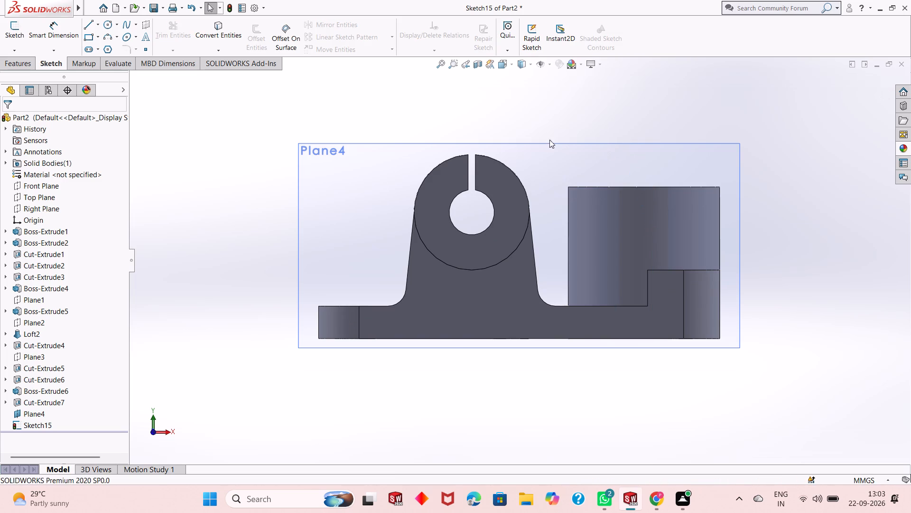
On the offset plane, sketch a corner rectangle about 12 mm wide and 59 mm tall, ending at the corner boss's inner base corner.
{"action": "left_click", "coordinate": [88, 37]}
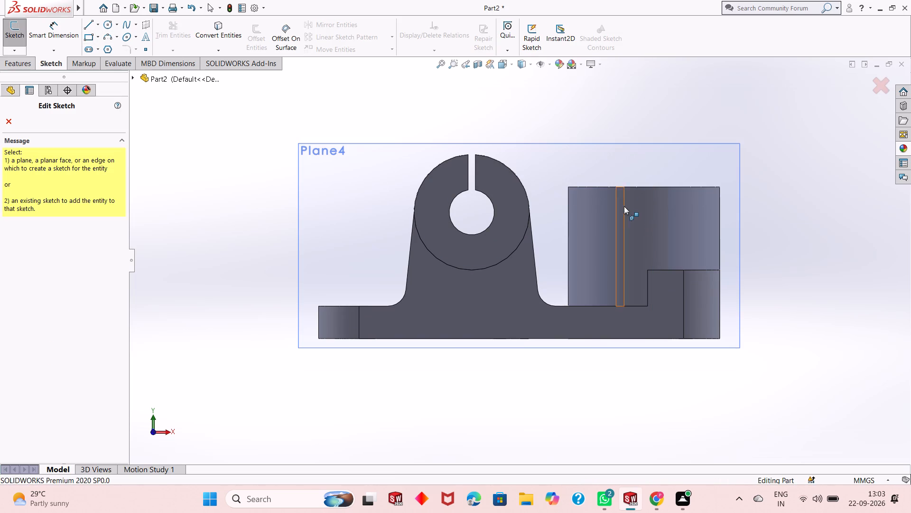
{"action": "left_click", "coordinate": [628, 152]}
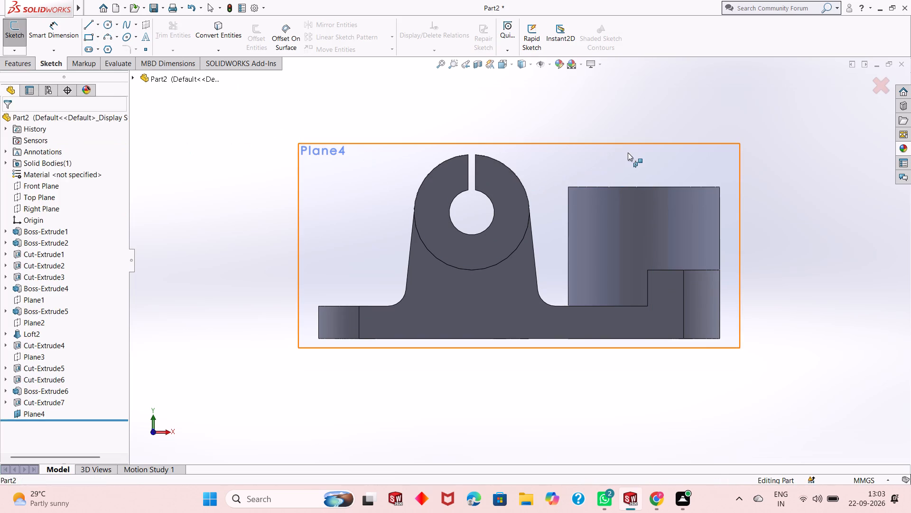
{"action": "left_click", "coordinate": [625, 200]}
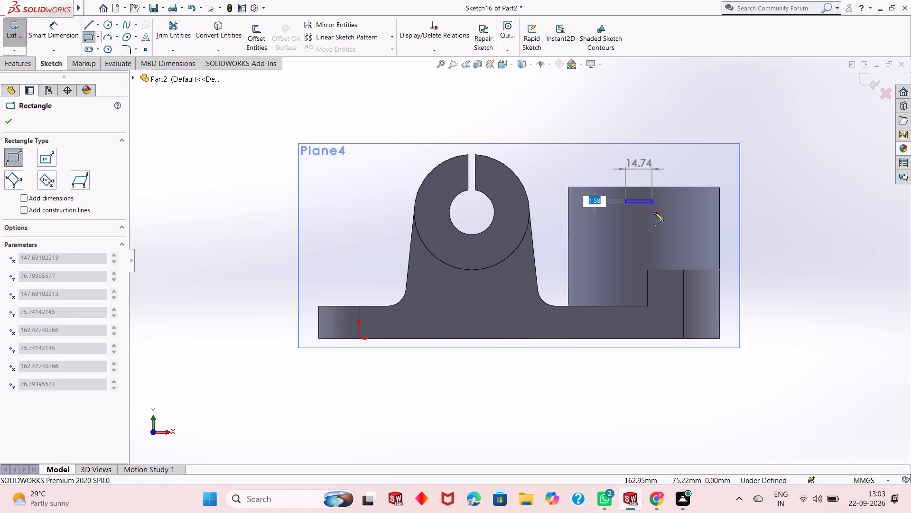
{"action": "left_click", "coordinate": [648, 306]}
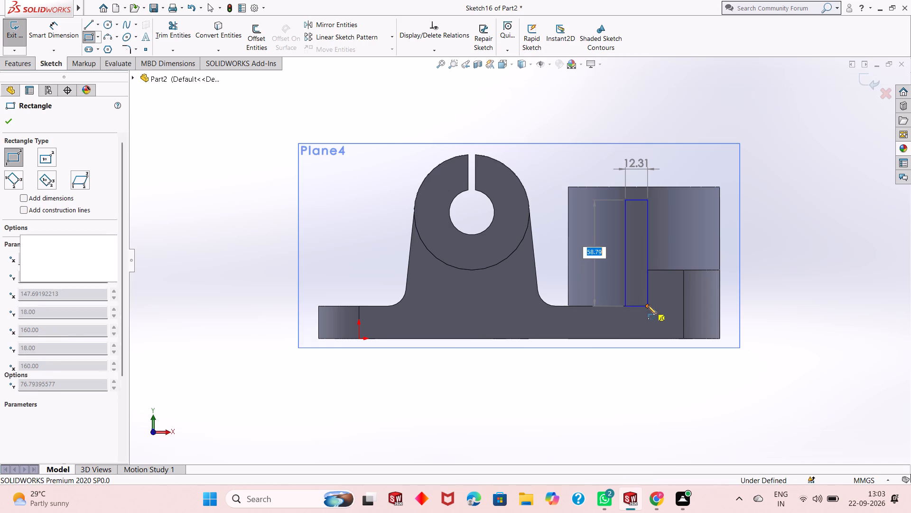
{"action": "key", "text": "Escape"}
{"action": "key", "text": "Escape"}
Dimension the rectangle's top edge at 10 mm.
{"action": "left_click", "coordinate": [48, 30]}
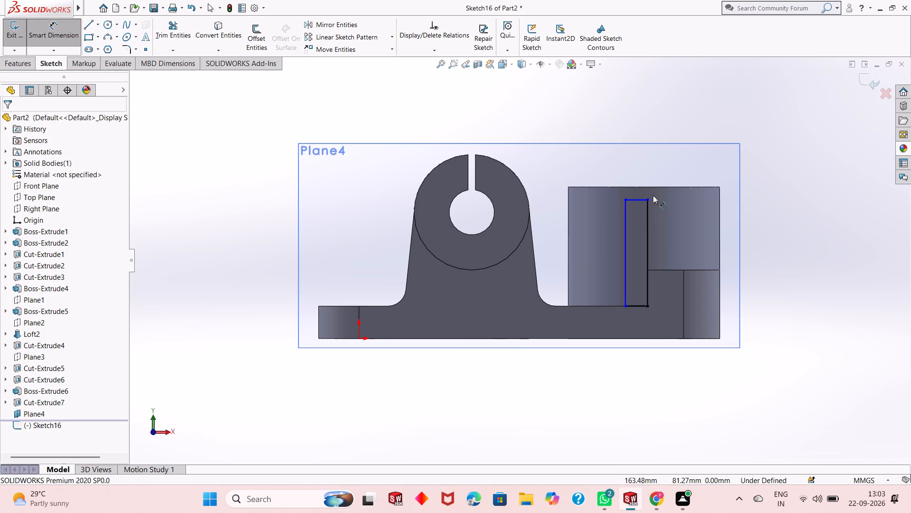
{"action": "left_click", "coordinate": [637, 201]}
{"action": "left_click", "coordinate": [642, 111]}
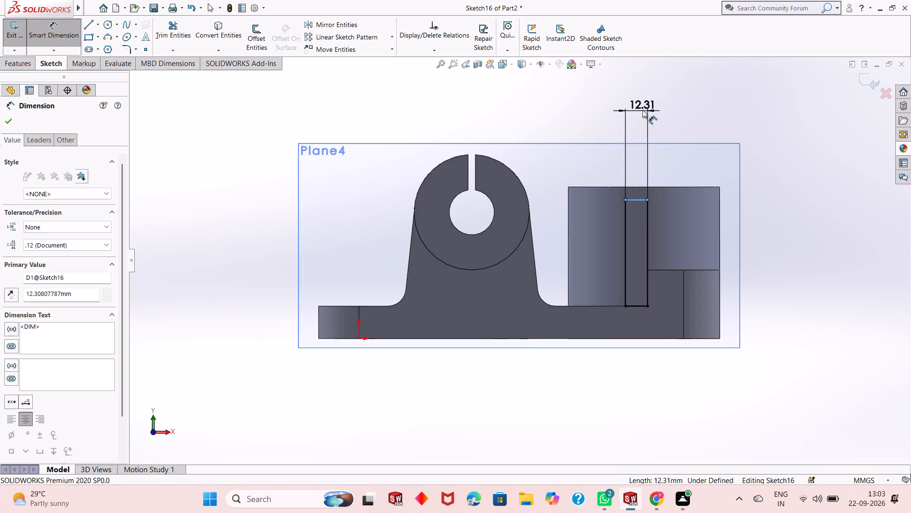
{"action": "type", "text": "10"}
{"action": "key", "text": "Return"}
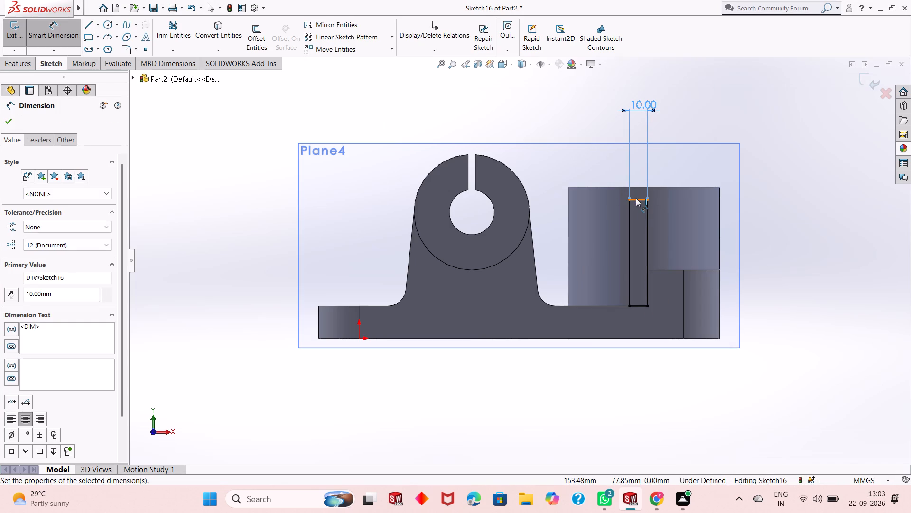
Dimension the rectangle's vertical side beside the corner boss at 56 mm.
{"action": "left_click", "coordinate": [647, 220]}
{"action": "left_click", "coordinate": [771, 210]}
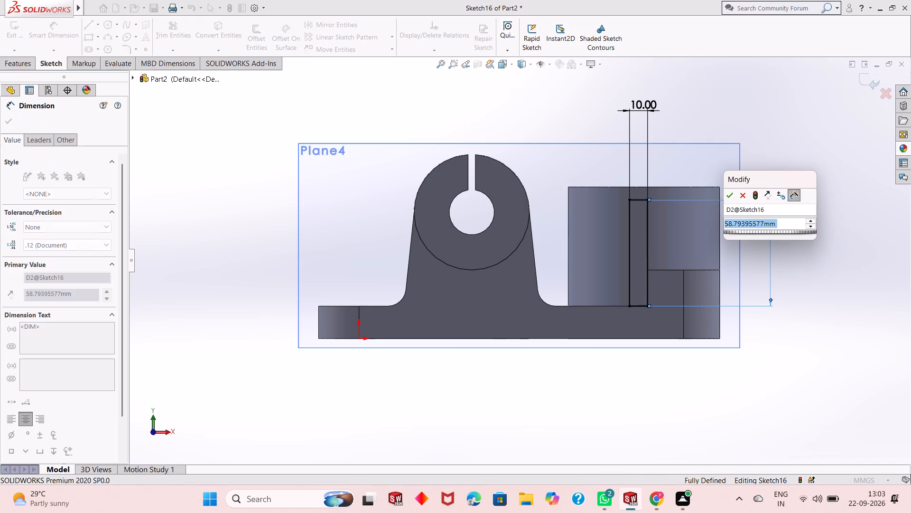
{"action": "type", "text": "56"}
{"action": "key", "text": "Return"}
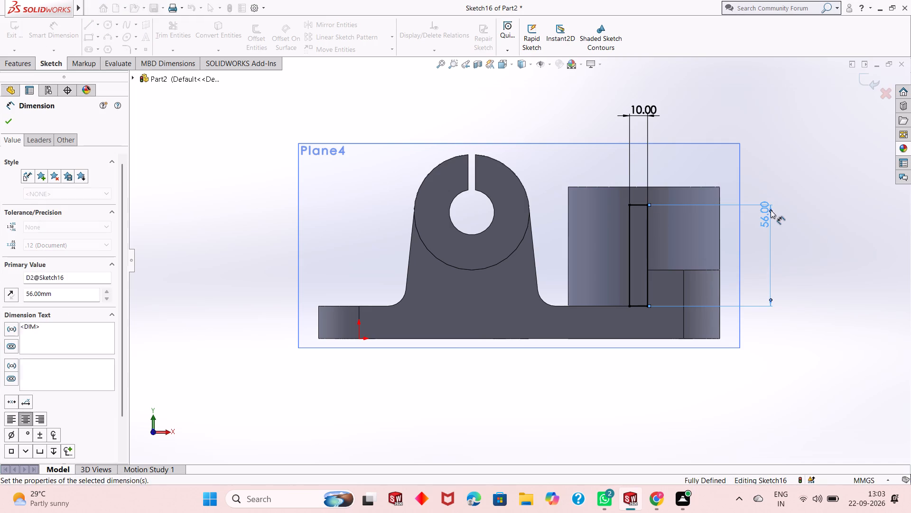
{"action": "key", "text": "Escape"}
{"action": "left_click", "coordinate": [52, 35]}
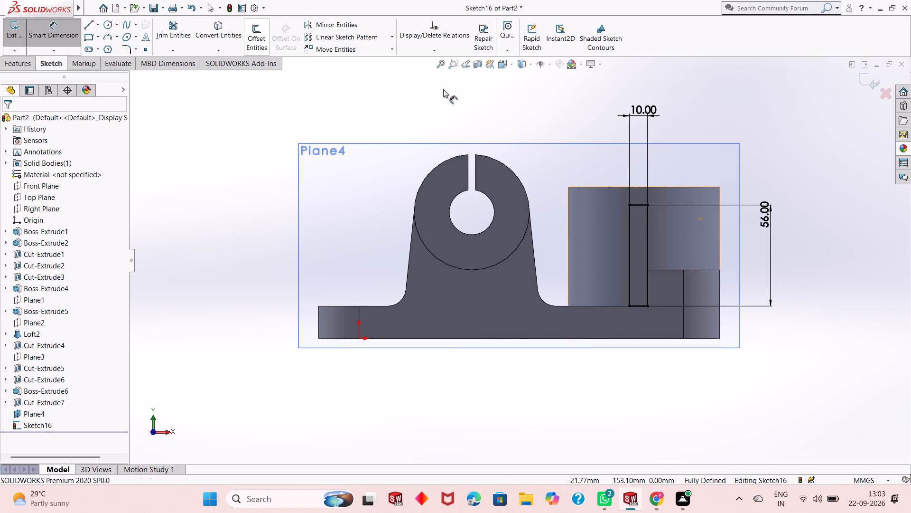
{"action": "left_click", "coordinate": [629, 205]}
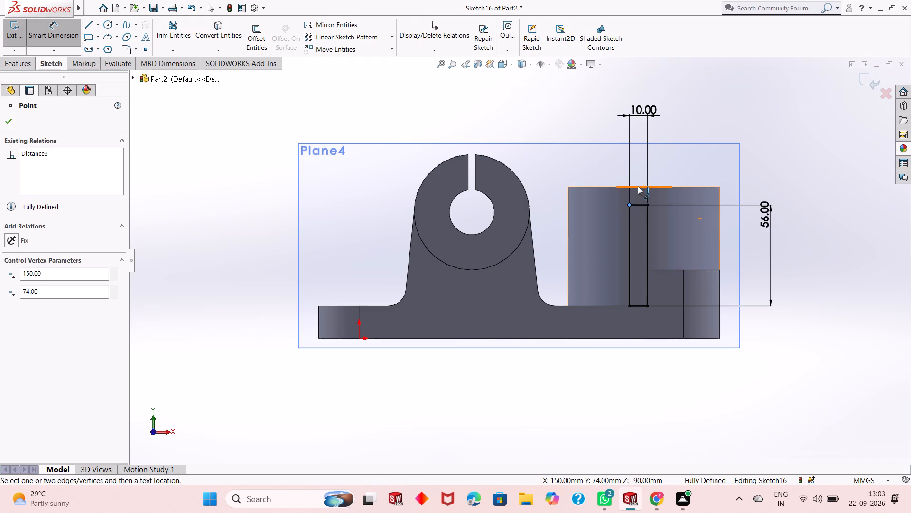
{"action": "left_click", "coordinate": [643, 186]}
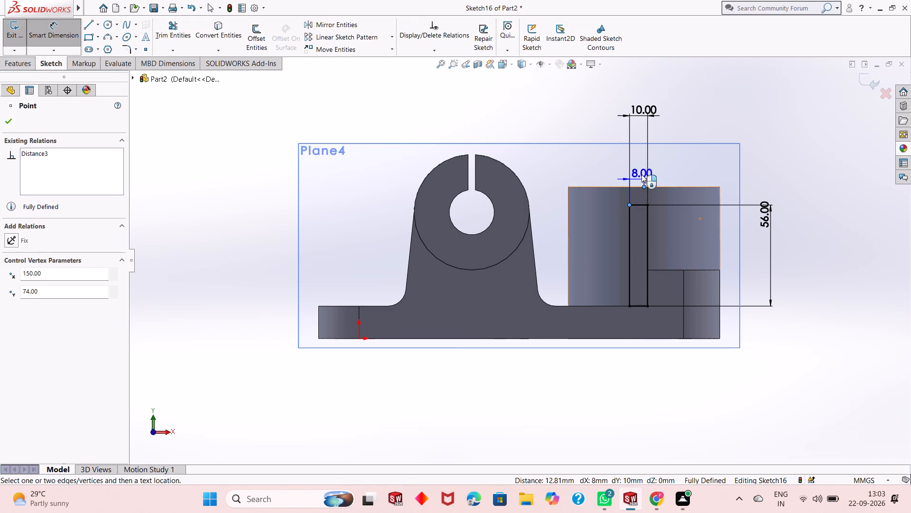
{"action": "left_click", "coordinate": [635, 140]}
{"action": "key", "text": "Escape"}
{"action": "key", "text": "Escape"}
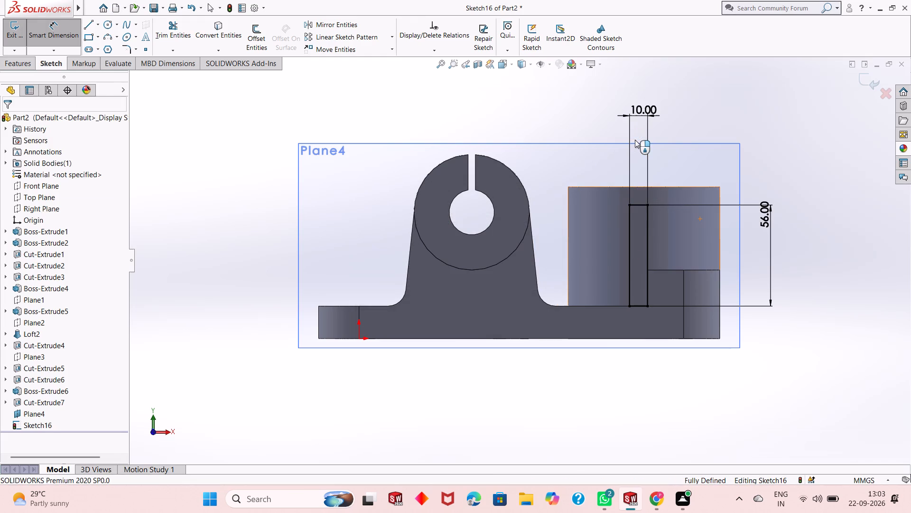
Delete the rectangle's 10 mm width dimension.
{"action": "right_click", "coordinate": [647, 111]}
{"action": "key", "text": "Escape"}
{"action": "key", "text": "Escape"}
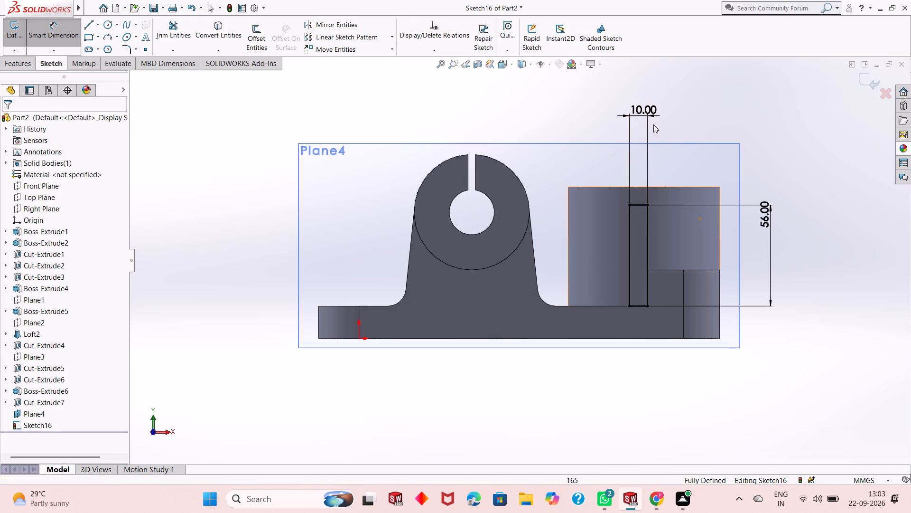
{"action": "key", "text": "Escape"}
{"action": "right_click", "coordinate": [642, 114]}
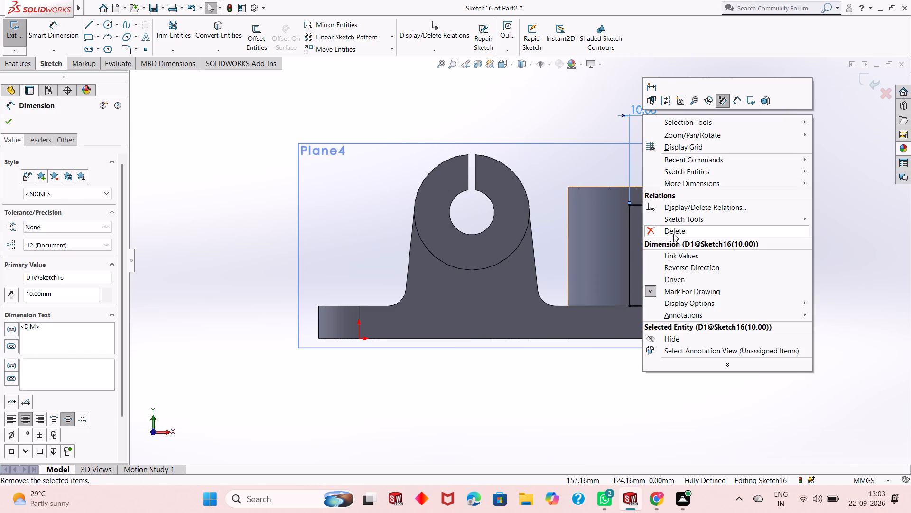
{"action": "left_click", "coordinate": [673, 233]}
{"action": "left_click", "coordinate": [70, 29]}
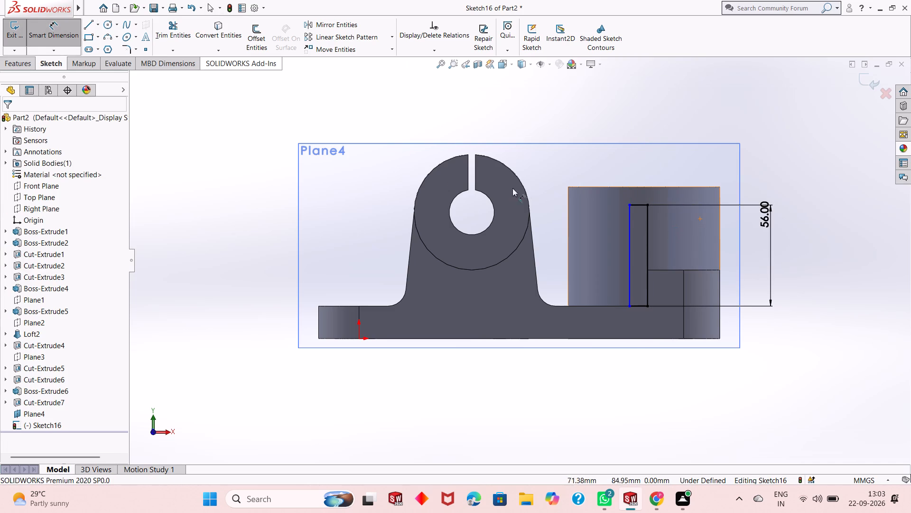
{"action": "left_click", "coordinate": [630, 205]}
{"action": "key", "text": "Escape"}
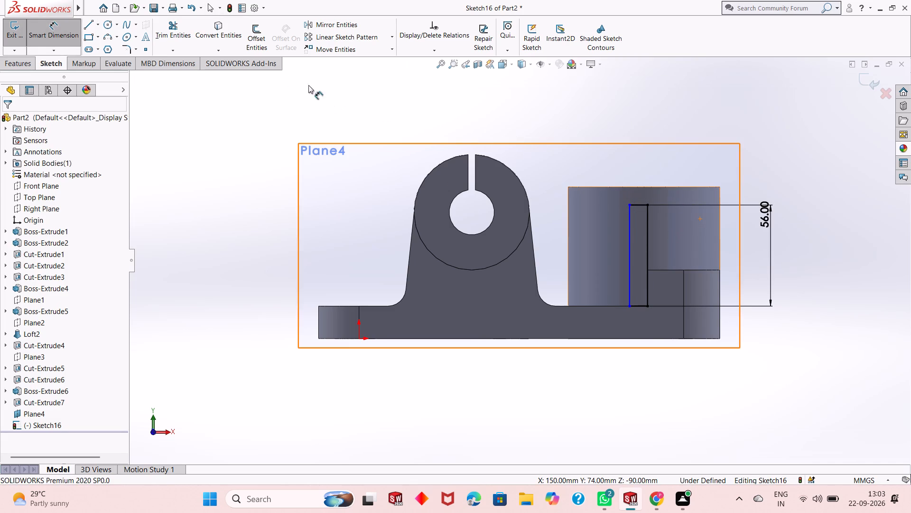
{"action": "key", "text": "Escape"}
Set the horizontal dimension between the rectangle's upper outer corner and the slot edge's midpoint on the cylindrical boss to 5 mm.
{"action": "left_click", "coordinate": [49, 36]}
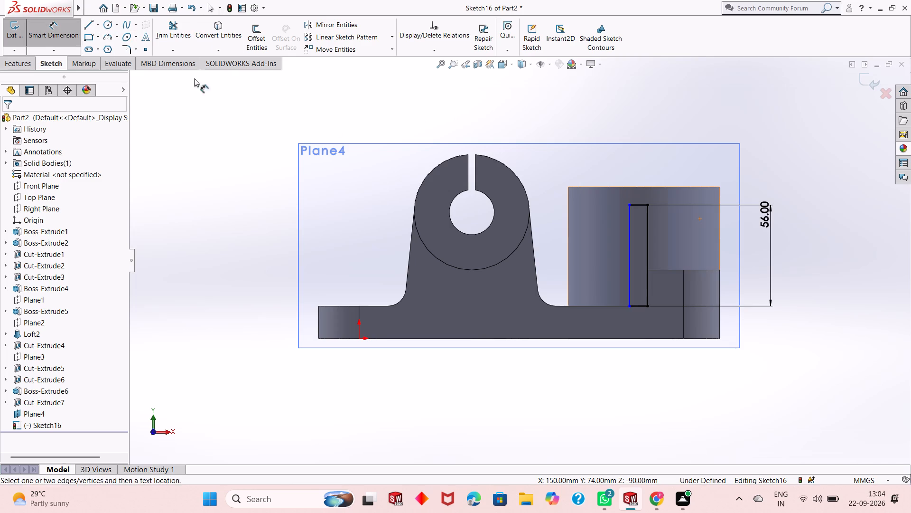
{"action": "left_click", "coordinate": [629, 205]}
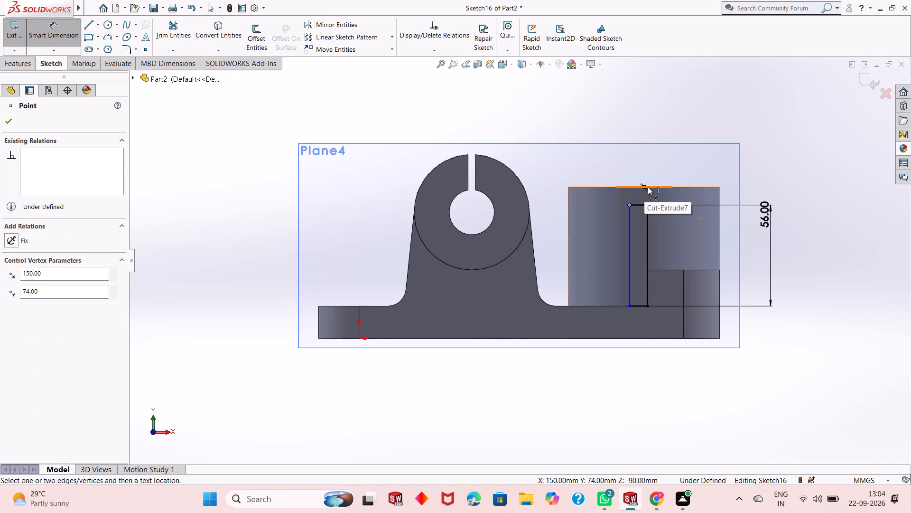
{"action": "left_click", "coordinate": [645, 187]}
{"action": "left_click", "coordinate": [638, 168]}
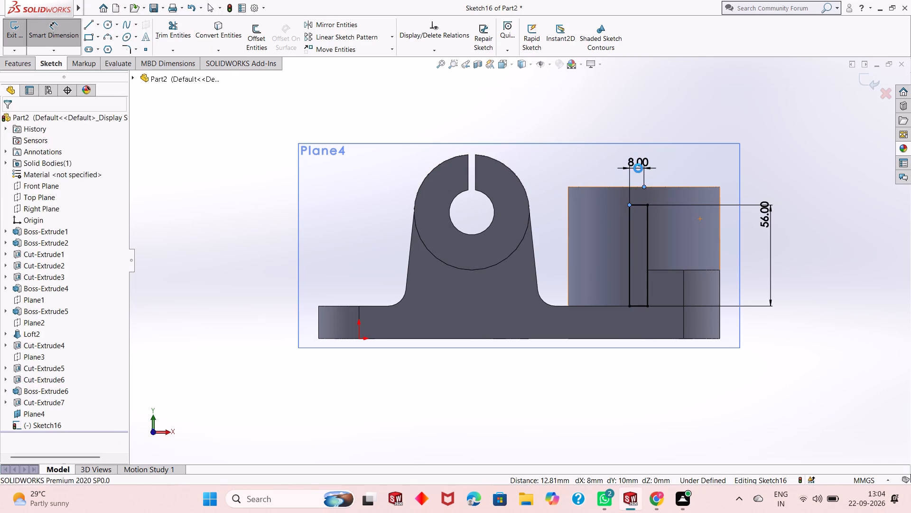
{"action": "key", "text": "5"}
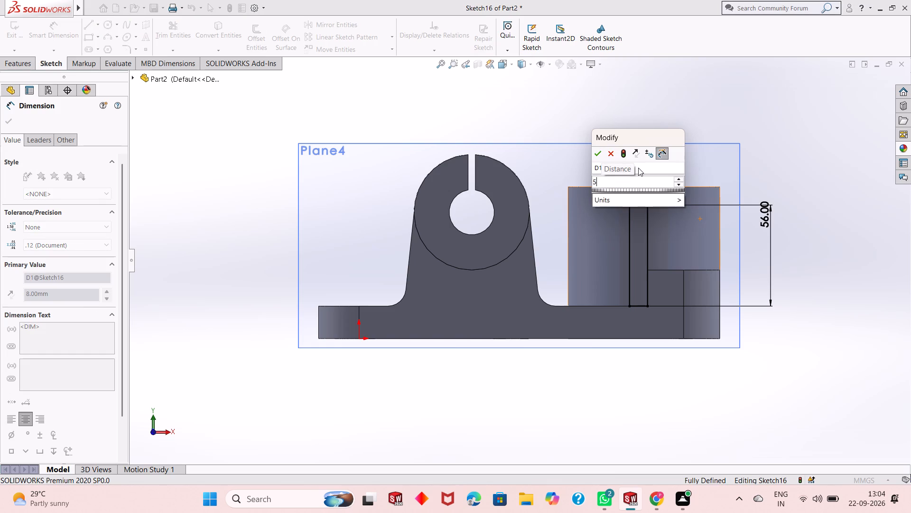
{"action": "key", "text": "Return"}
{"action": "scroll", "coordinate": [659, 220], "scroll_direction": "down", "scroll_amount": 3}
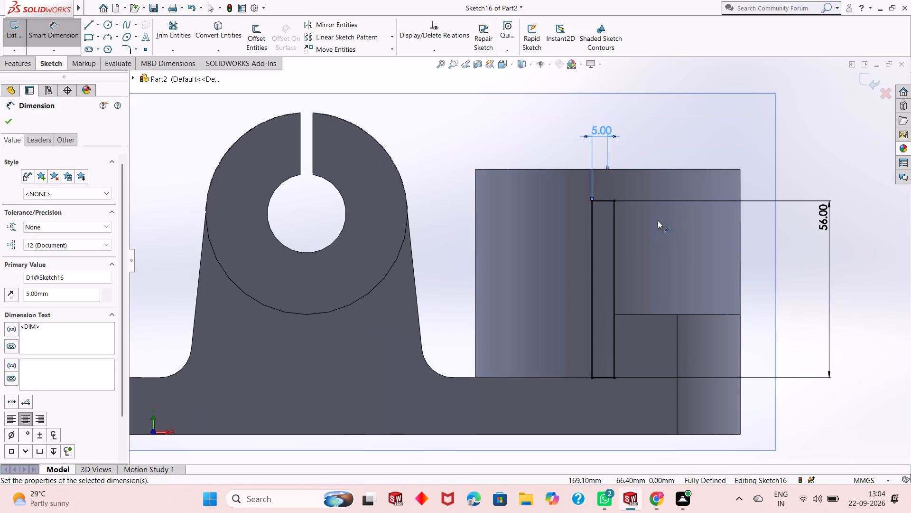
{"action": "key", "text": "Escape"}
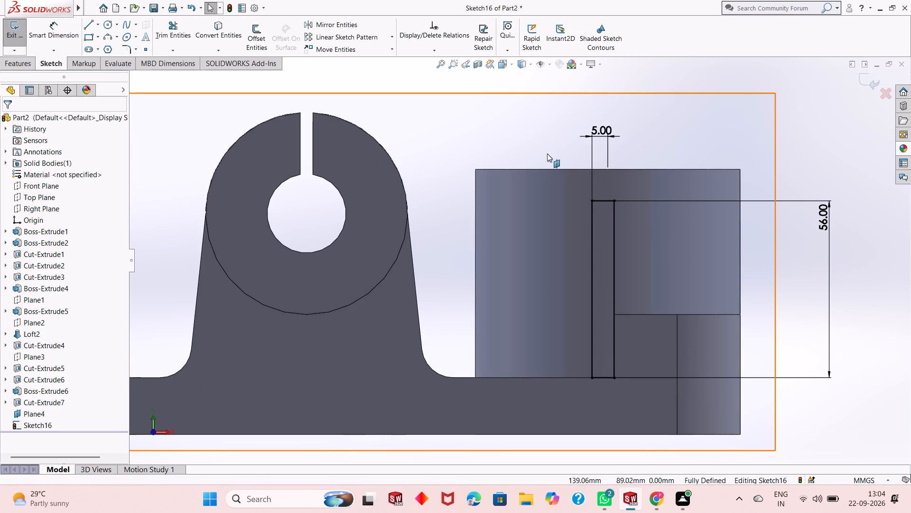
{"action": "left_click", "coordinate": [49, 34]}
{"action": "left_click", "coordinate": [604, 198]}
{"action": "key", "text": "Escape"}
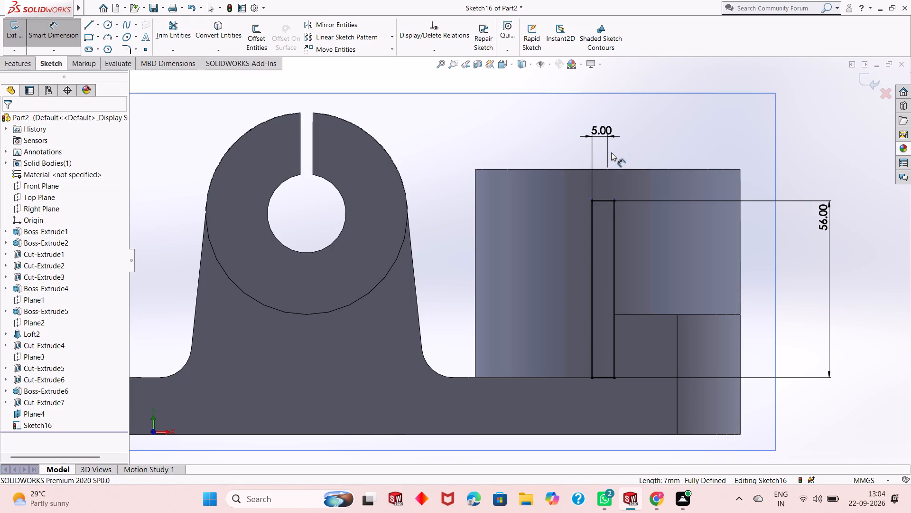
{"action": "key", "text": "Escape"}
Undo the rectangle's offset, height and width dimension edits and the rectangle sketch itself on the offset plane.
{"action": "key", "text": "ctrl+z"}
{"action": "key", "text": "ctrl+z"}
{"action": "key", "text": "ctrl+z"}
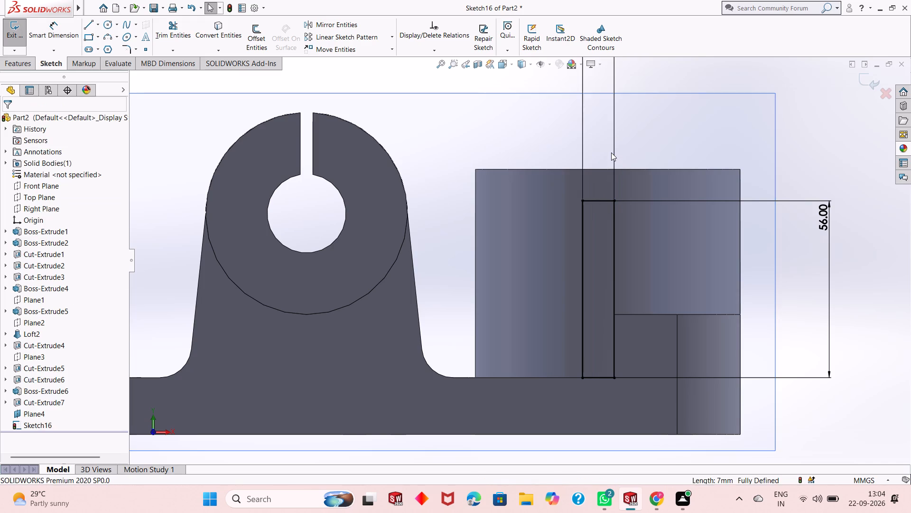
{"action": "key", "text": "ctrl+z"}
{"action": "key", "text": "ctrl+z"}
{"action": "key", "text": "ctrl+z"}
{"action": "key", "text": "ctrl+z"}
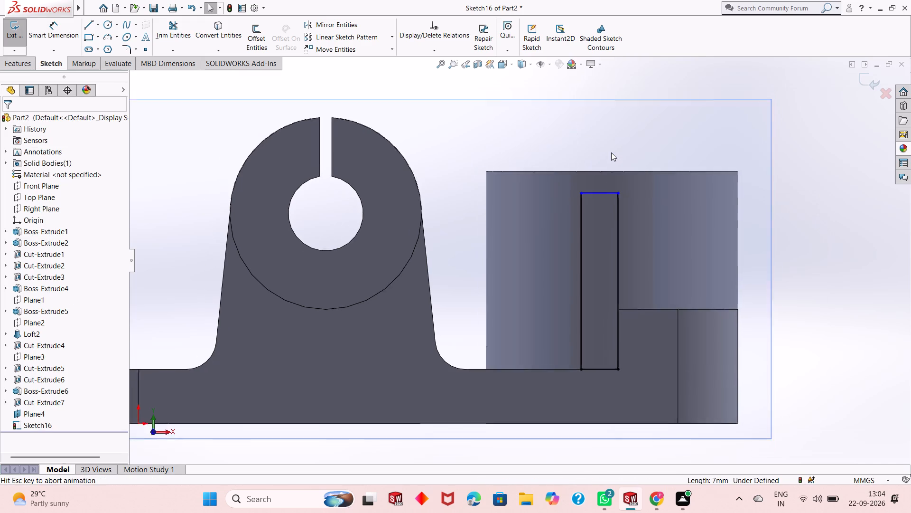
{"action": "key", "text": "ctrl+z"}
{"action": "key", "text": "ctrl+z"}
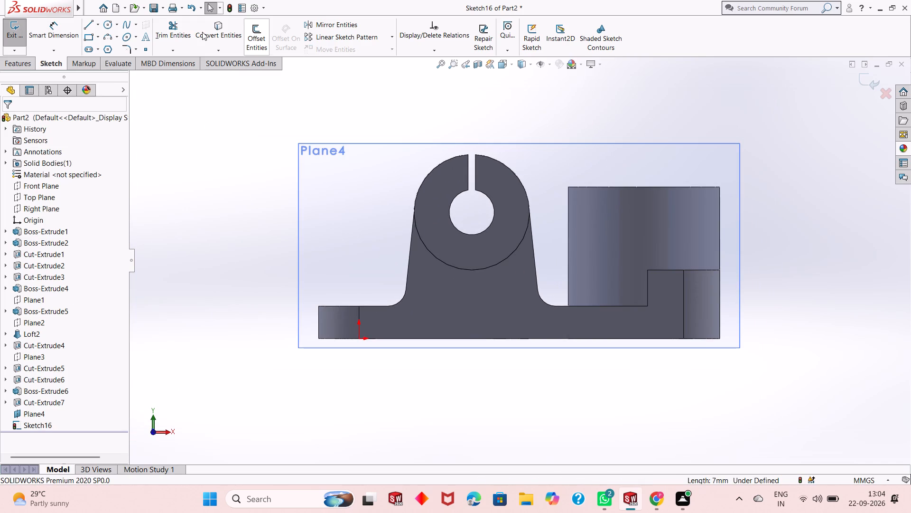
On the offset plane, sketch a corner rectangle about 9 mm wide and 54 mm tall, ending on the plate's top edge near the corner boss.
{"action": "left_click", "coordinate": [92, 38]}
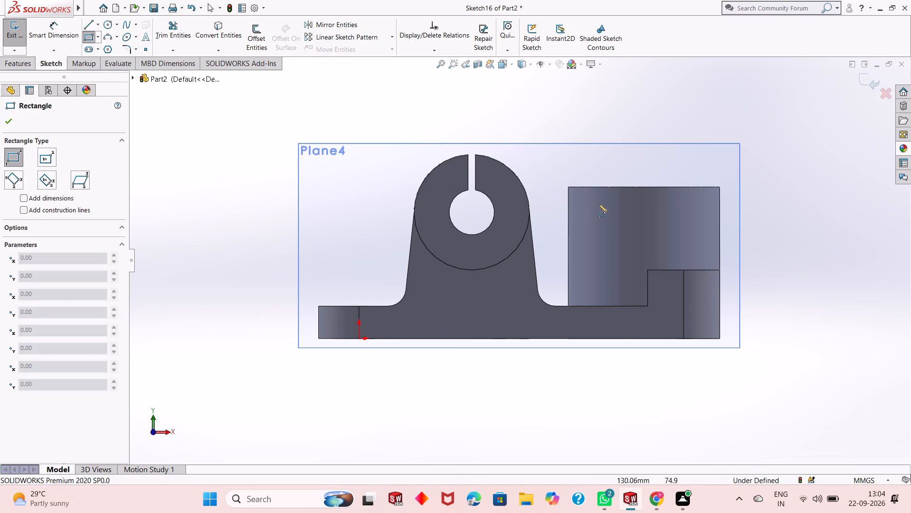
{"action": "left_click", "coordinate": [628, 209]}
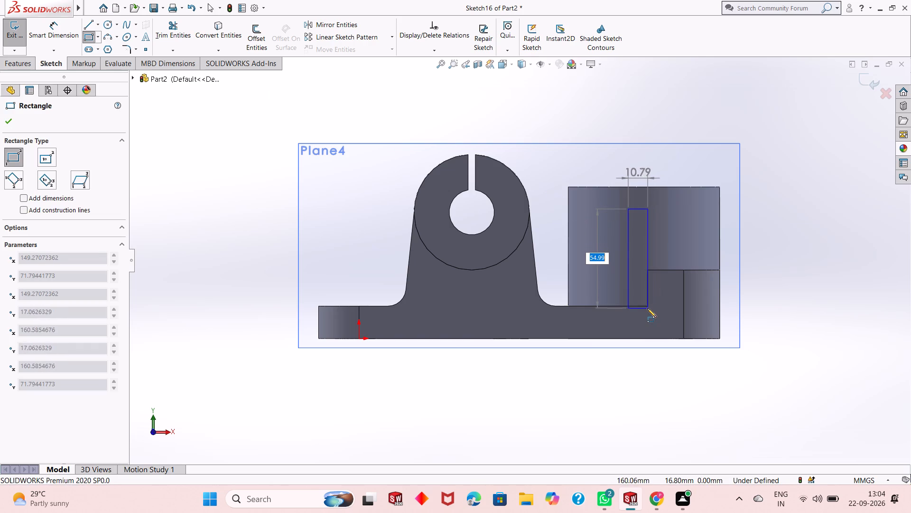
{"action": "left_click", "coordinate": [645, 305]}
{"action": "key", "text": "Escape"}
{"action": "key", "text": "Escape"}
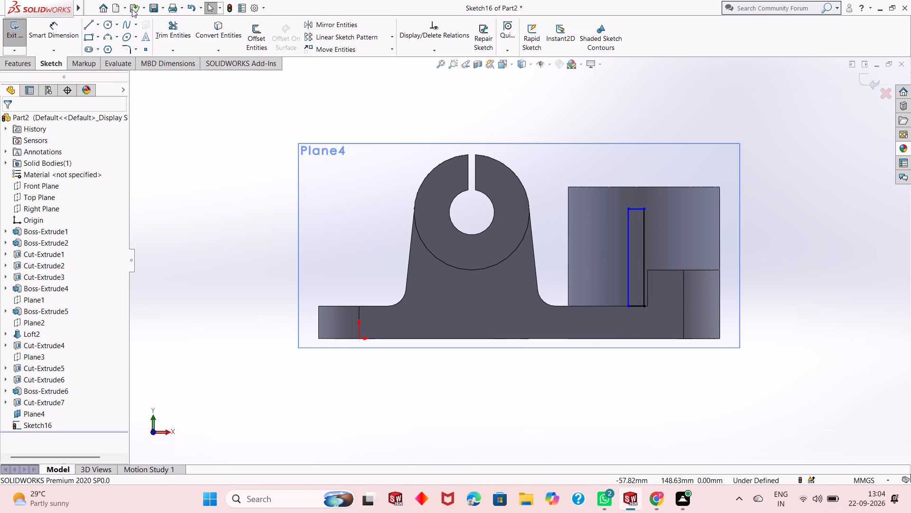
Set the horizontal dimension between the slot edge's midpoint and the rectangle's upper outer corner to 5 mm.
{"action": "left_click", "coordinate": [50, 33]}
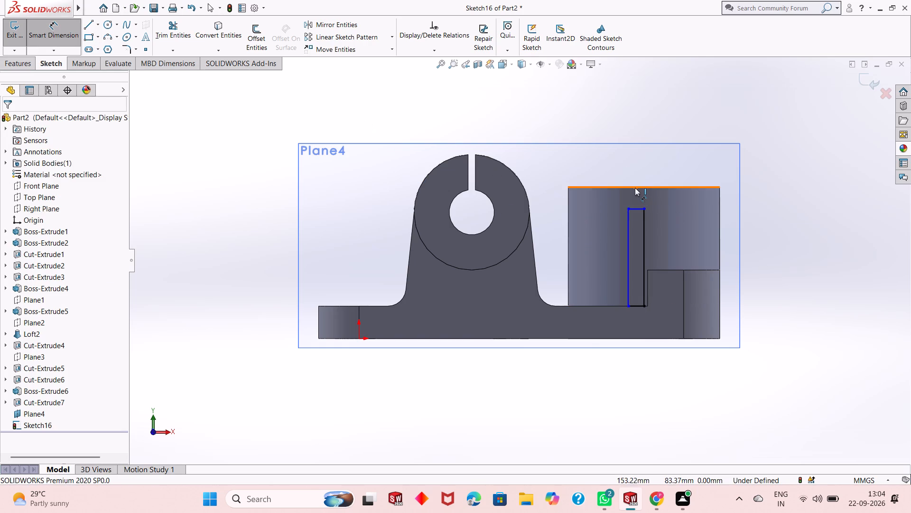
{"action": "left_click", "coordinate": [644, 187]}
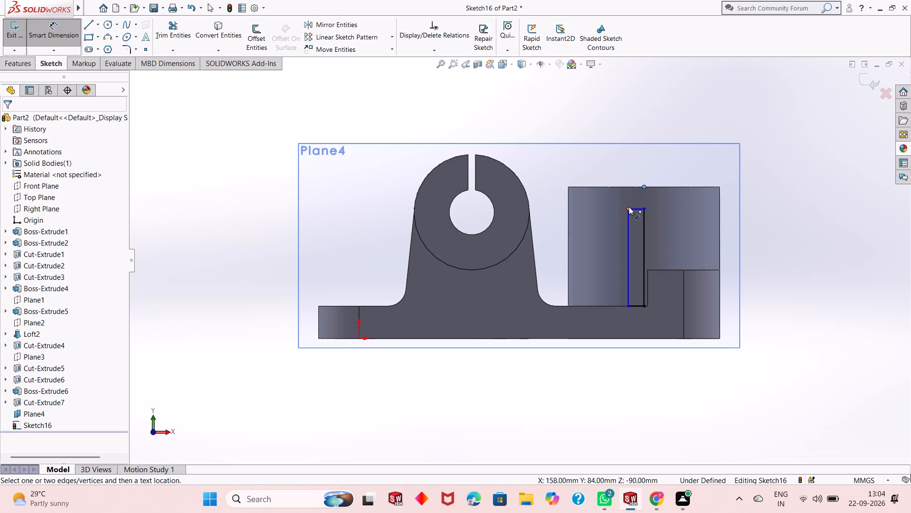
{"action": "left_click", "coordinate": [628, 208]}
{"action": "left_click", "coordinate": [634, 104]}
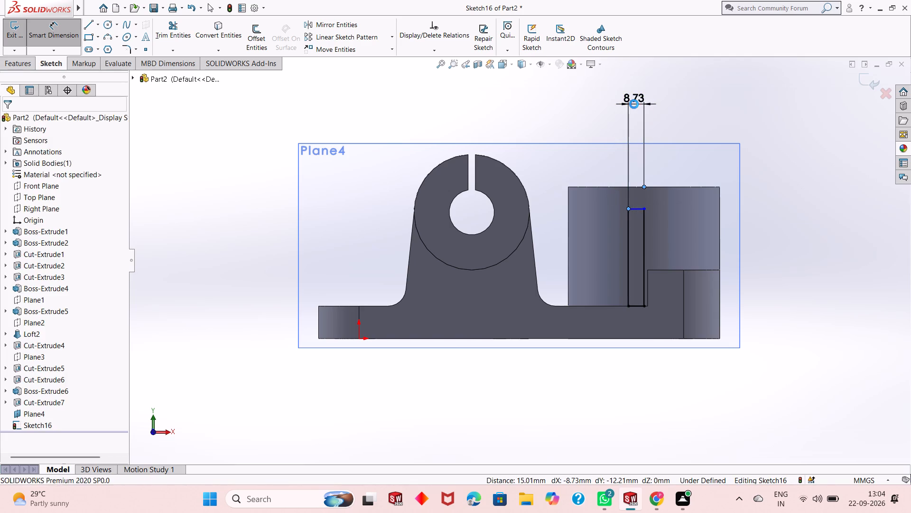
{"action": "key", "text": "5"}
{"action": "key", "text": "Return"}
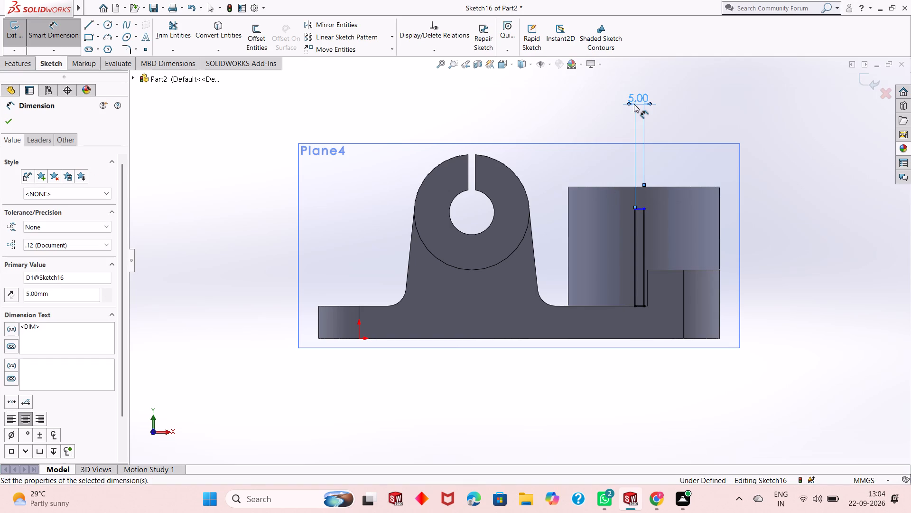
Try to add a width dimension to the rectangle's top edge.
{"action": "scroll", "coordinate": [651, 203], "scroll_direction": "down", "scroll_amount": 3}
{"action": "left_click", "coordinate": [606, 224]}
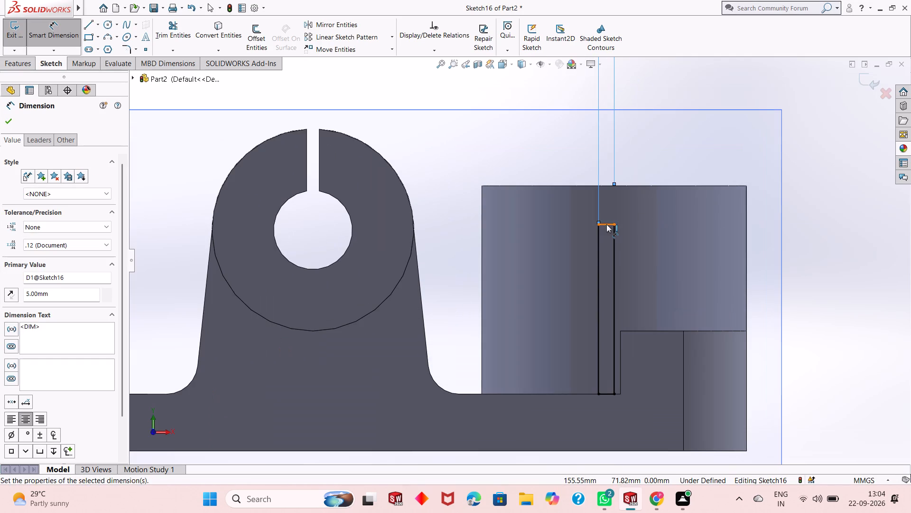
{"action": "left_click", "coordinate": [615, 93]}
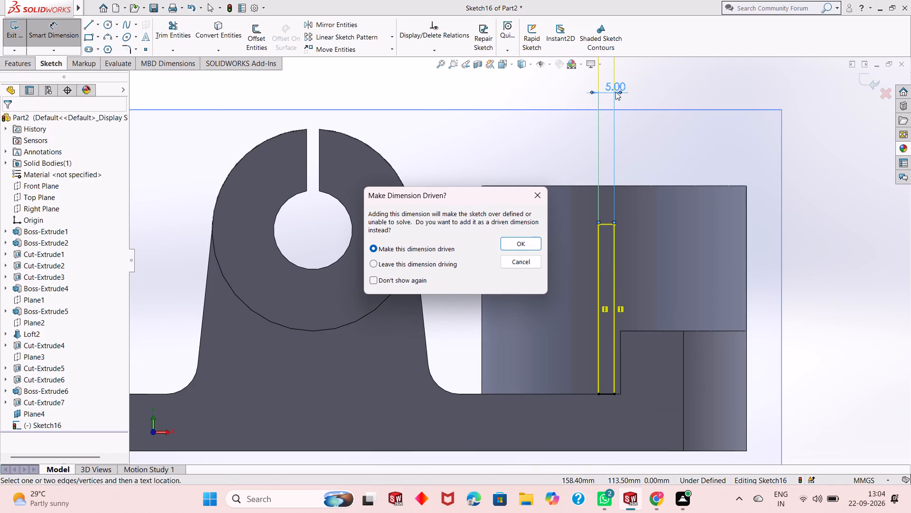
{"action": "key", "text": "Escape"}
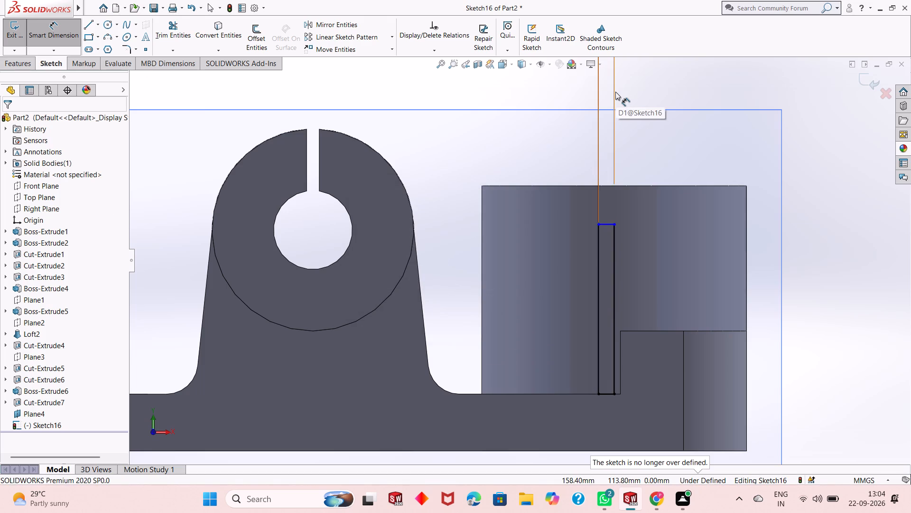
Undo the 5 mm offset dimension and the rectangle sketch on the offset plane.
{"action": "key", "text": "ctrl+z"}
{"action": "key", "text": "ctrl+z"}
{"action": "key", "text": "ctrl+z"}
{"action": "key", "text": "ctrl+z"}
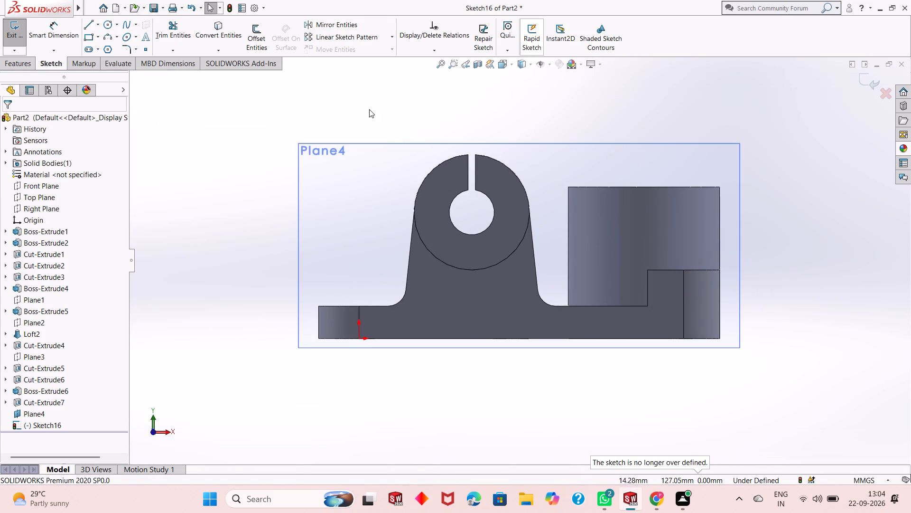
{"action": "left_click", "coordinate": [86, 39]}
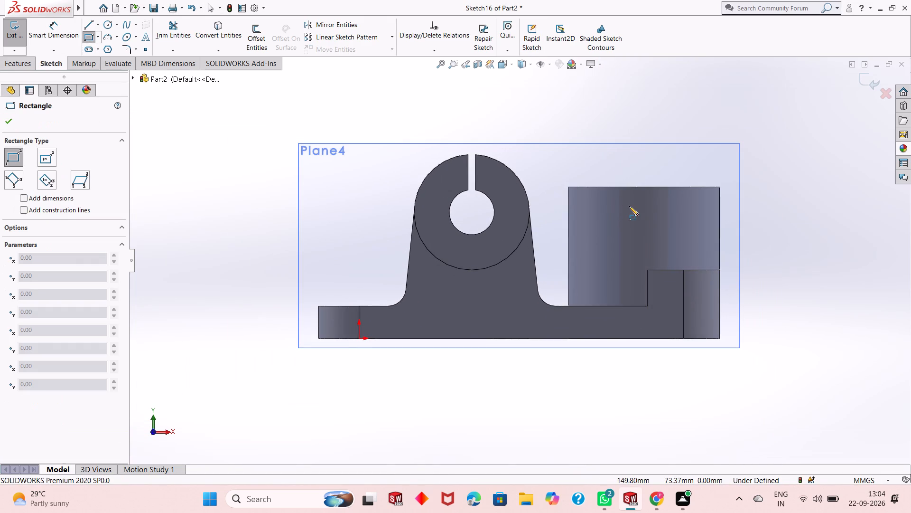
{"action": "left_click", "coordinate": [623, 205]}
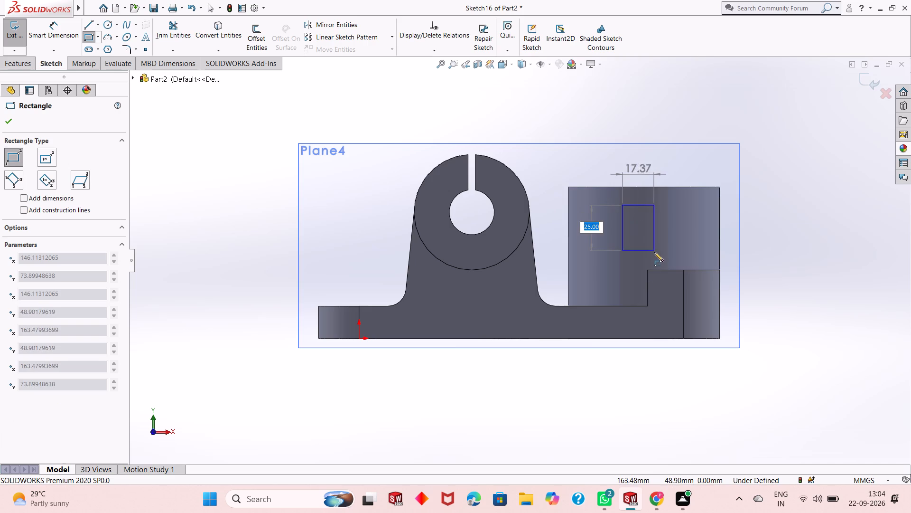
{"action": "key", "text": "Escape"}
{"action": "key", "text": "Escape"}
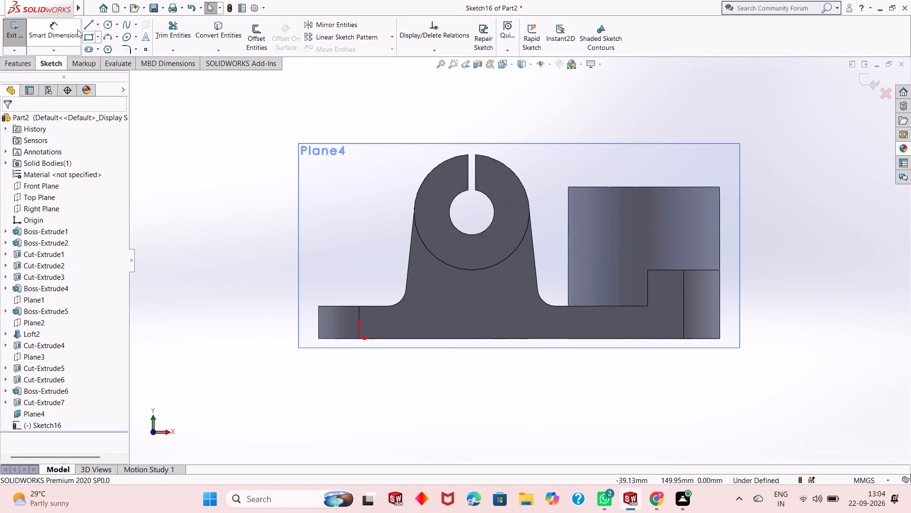
Sketch a corner rectangle about 14 mm wide and 60.5 mm tall over the cylindrical boss, ending on the plate's top edge.
{"action": "left_click", "coordinate": [89, 33]}
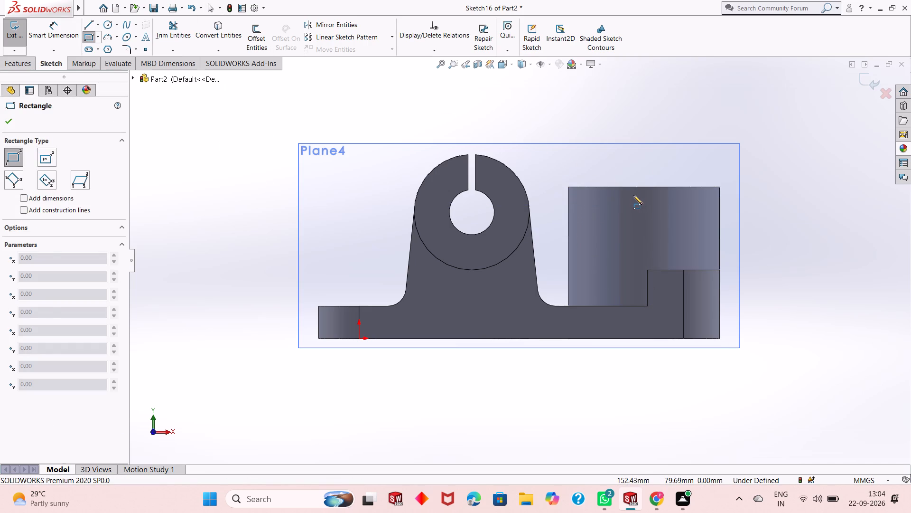
{"action": "left_click", "coordinate": [632, 197]}
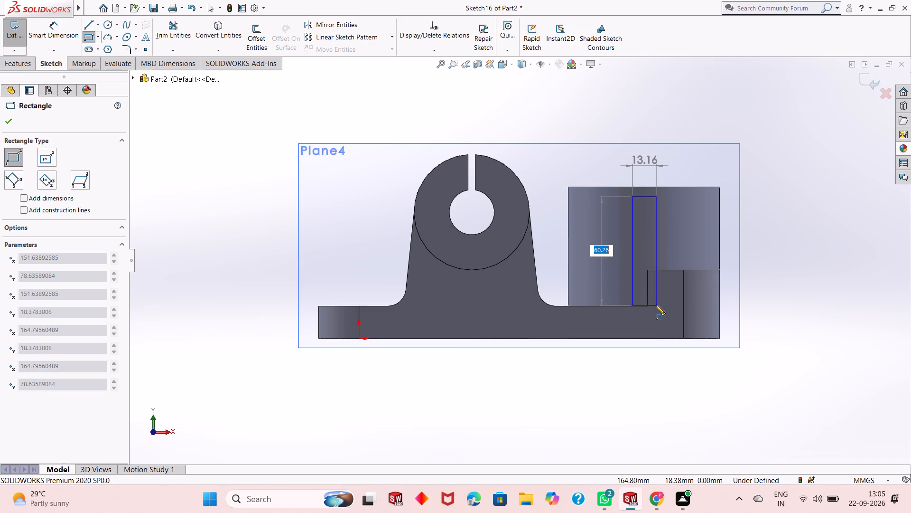
{"action": "left_click", "coordinate": [658, 306]}
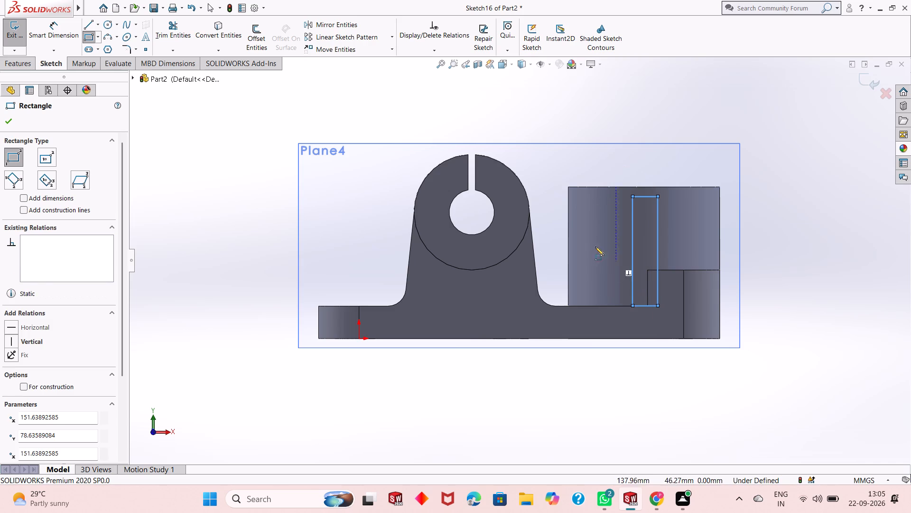
{"action": "key", "text": "Escape"}
{"action": "key", "text": "Escape"}
{"action": "key", "text": "Escape"}
{"action": "key", "text": "Escape"}
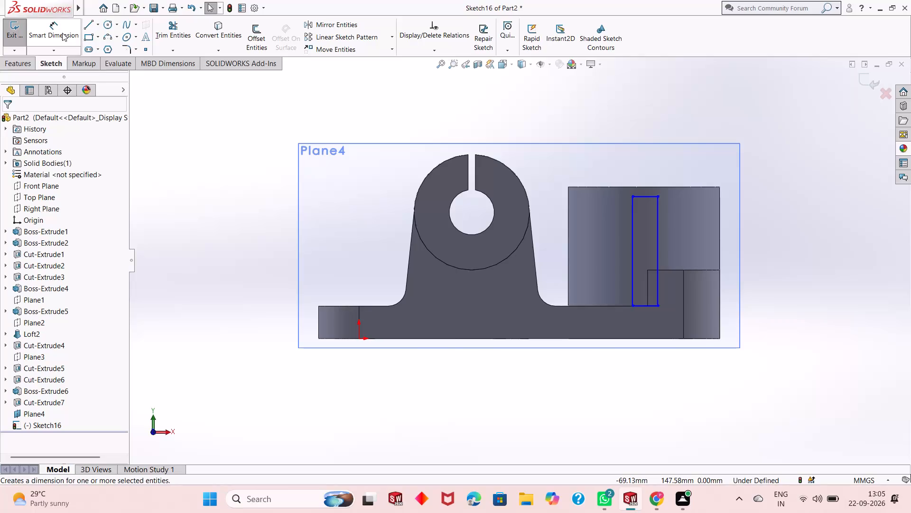
Set the horizontal dimension between the rectangle's upper inner corner and the slot edge's midpoint atop the cylindrical boss to 5 mm.
{"action": "left_click", "coordinate": [62, 32]}
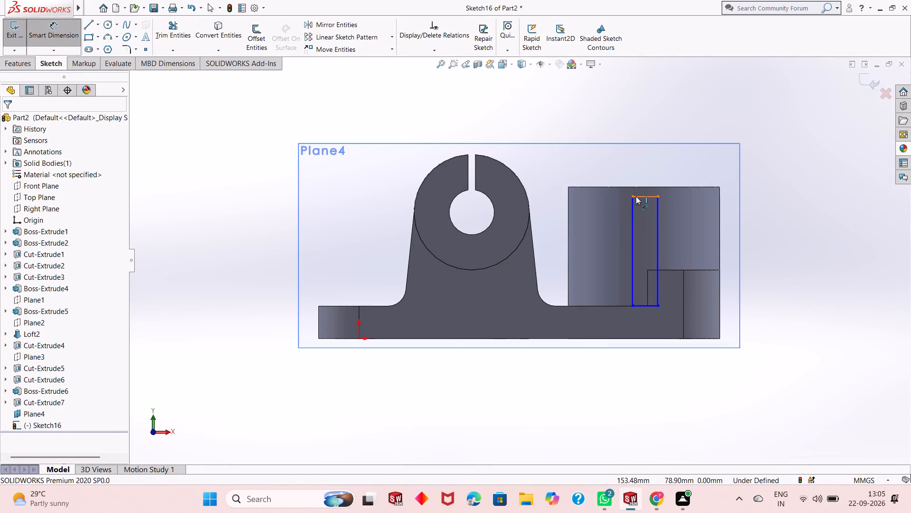
{"action": "left_click", "coordinate": [632, 196]}
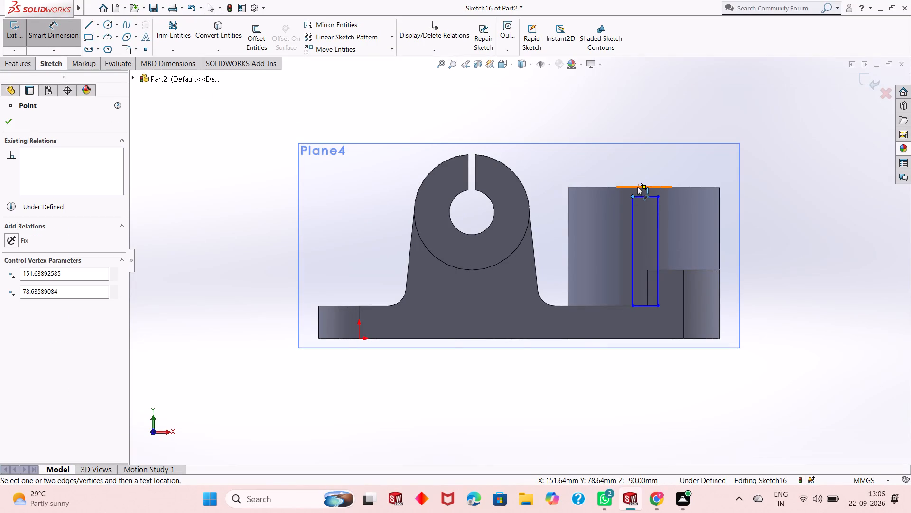
{"action": "left_click", "coordinate": [643, 187]}
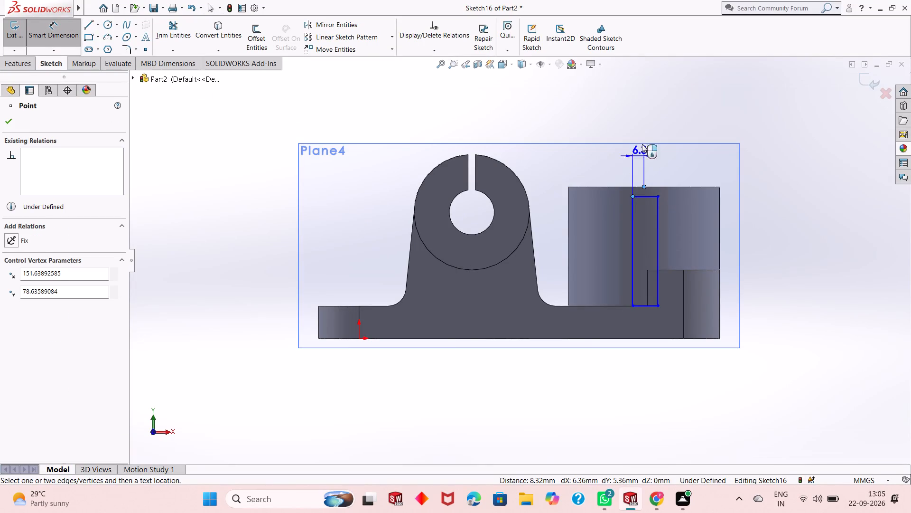
{"action": "left_click", "coordinate": [641, 102]}
{"action": "key", "text": "5"}
{"action": "key", "text": "Return"}
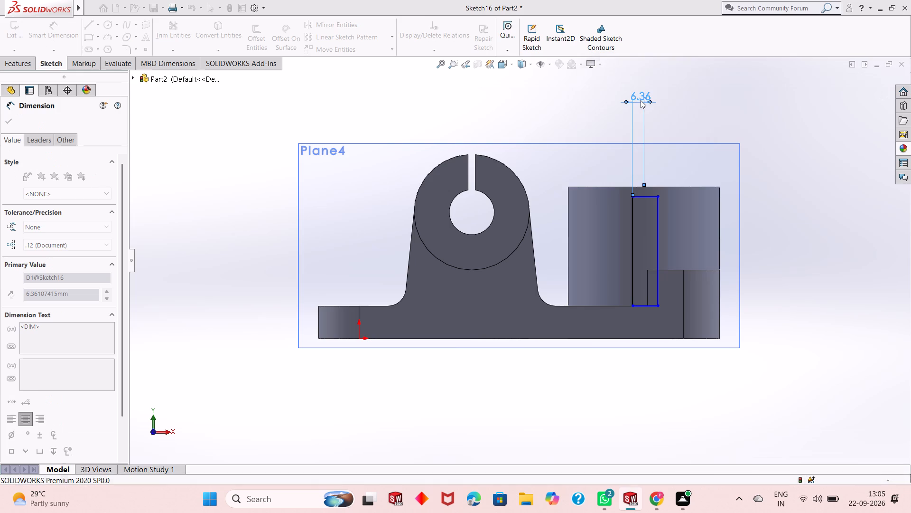
Dimension the rectangle's top edge to a width of 10 mm.
{"action": "left_click", "coordinate": [652, 195]}
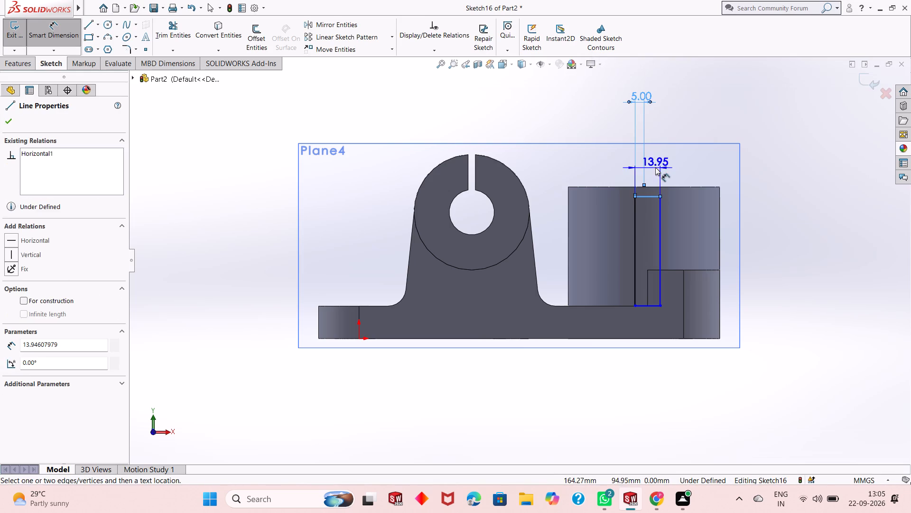
{"action": "left_click", "coordinate": [659, 118]}
{"action": "type", "text": "10"}
{"action": "key", "text": "Return"}
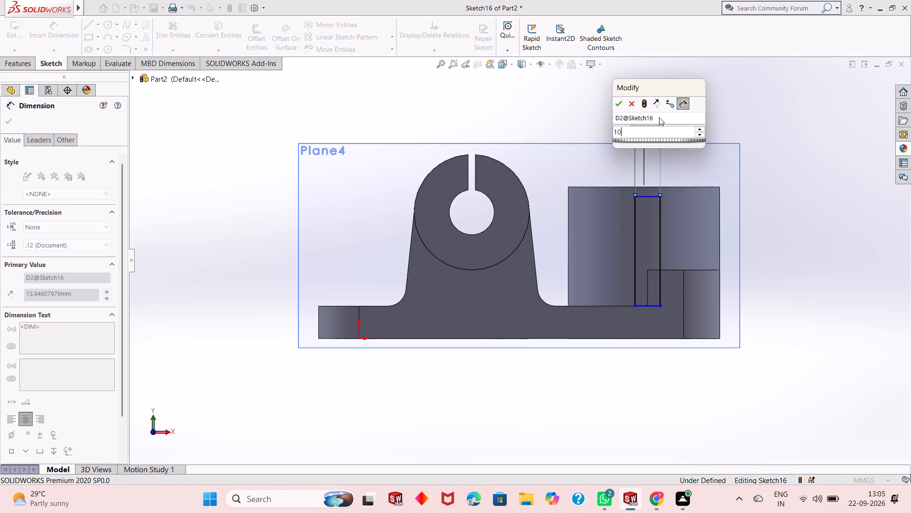
Dimension the rectangle's vertical side to a height of 56 mm.
{"action": "left_click", "coordinate": [653, 225]}
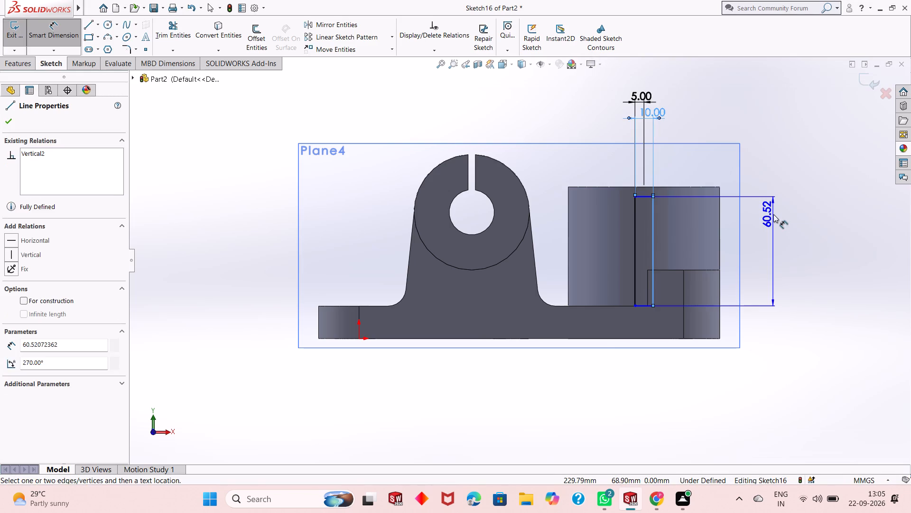
{"action": "left_click", "coordinate": [773, 214]}
{"action": "type", "text": "56"}
{"action": "key", "text": "Return"}
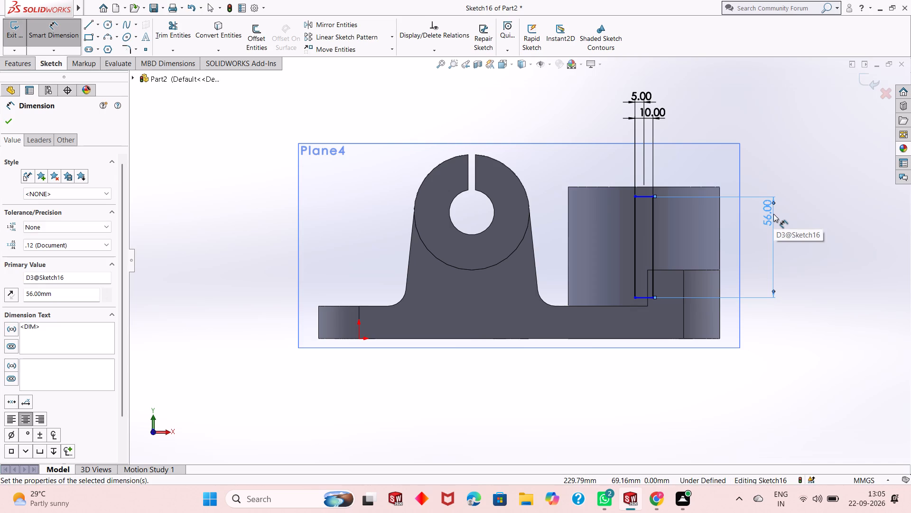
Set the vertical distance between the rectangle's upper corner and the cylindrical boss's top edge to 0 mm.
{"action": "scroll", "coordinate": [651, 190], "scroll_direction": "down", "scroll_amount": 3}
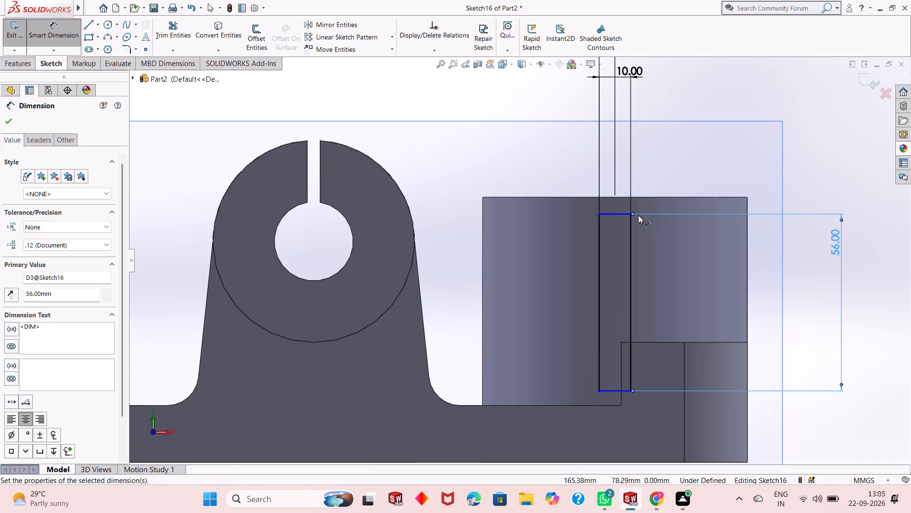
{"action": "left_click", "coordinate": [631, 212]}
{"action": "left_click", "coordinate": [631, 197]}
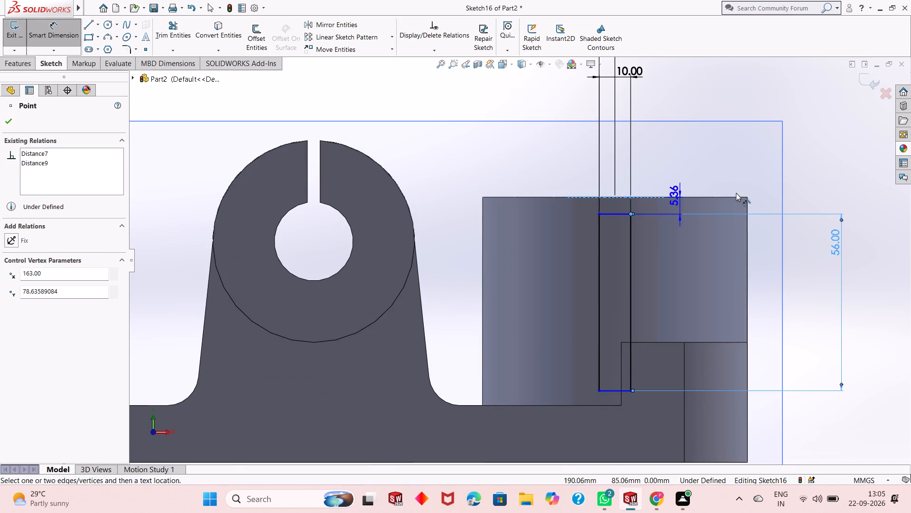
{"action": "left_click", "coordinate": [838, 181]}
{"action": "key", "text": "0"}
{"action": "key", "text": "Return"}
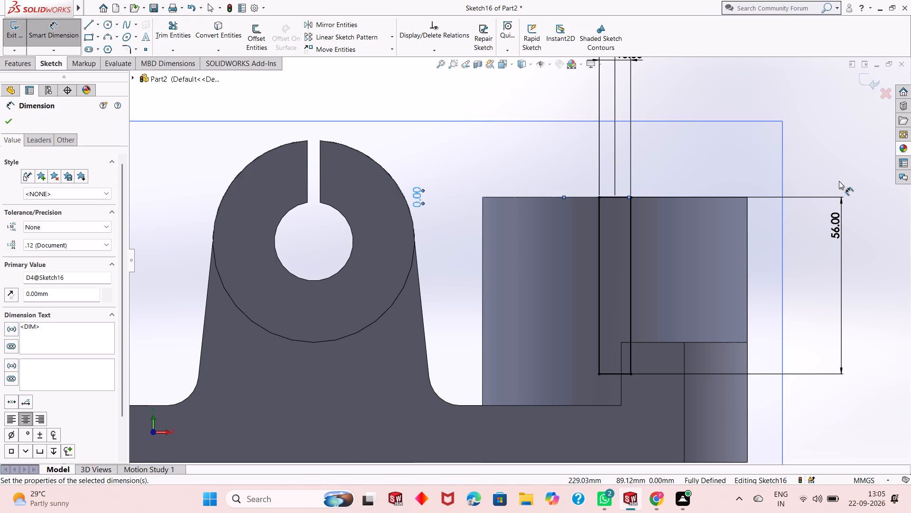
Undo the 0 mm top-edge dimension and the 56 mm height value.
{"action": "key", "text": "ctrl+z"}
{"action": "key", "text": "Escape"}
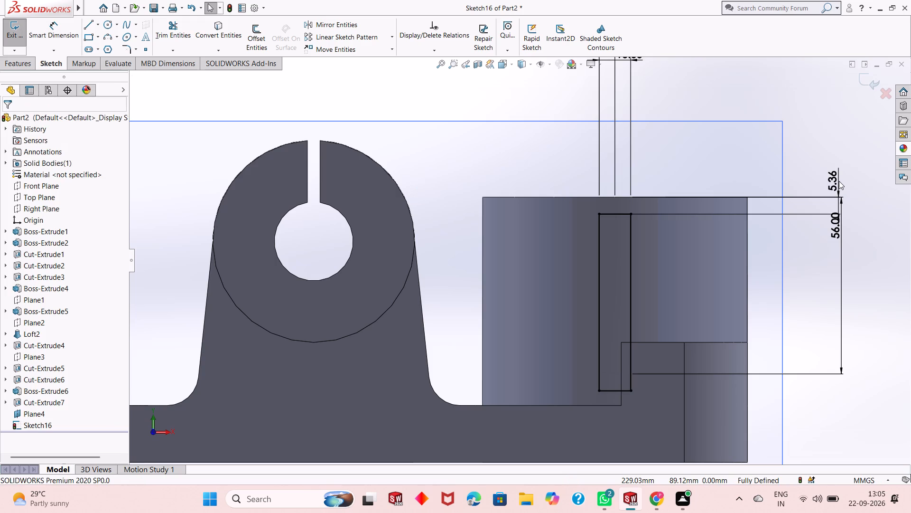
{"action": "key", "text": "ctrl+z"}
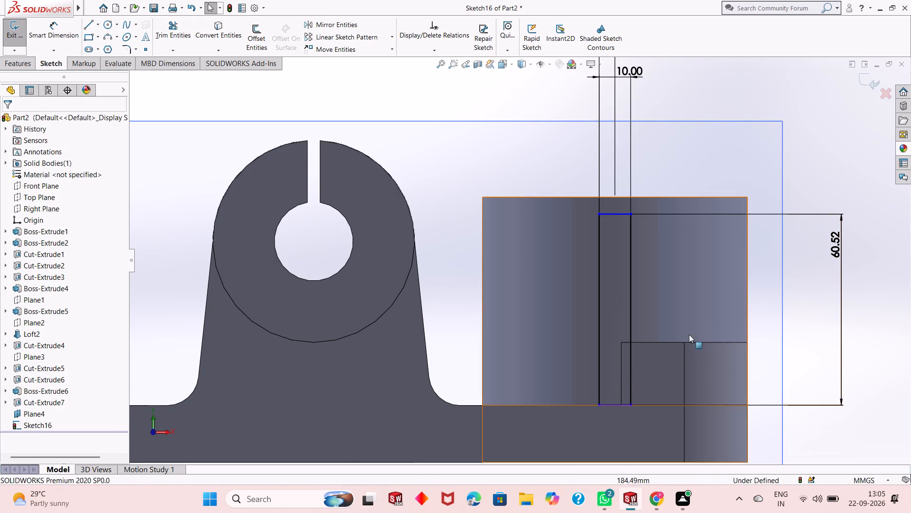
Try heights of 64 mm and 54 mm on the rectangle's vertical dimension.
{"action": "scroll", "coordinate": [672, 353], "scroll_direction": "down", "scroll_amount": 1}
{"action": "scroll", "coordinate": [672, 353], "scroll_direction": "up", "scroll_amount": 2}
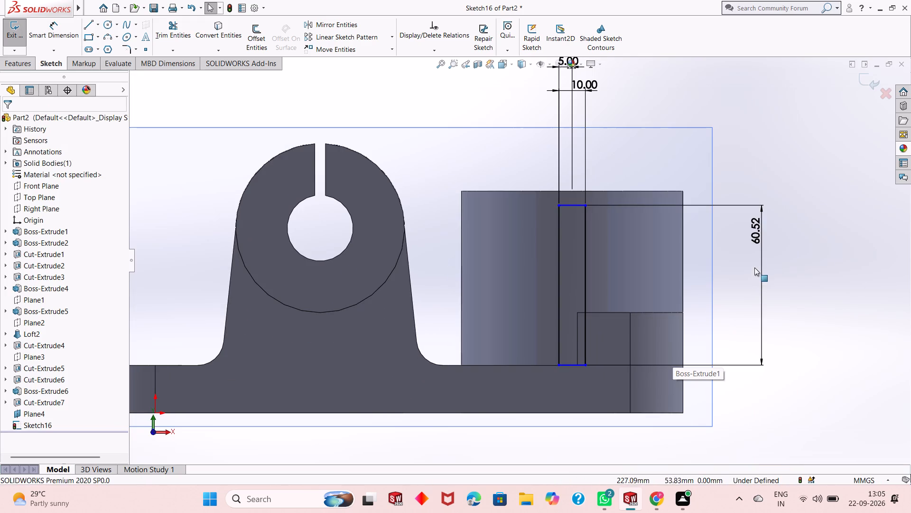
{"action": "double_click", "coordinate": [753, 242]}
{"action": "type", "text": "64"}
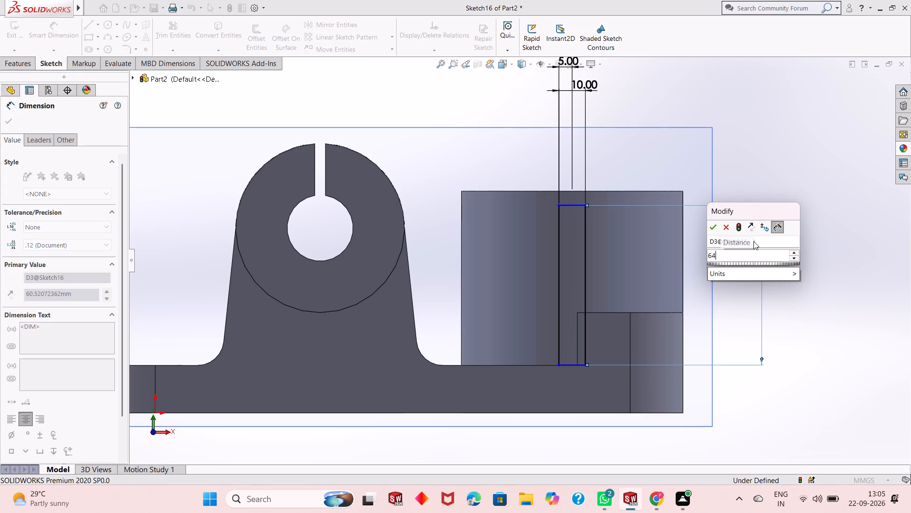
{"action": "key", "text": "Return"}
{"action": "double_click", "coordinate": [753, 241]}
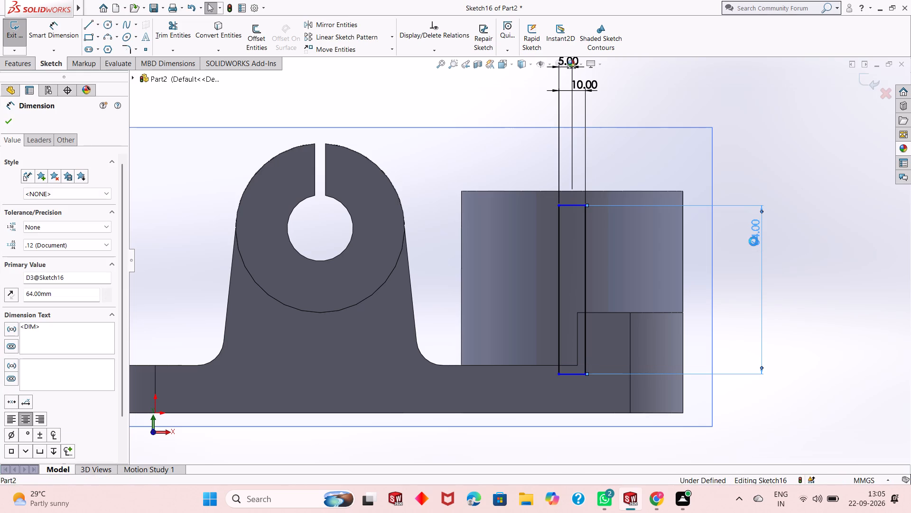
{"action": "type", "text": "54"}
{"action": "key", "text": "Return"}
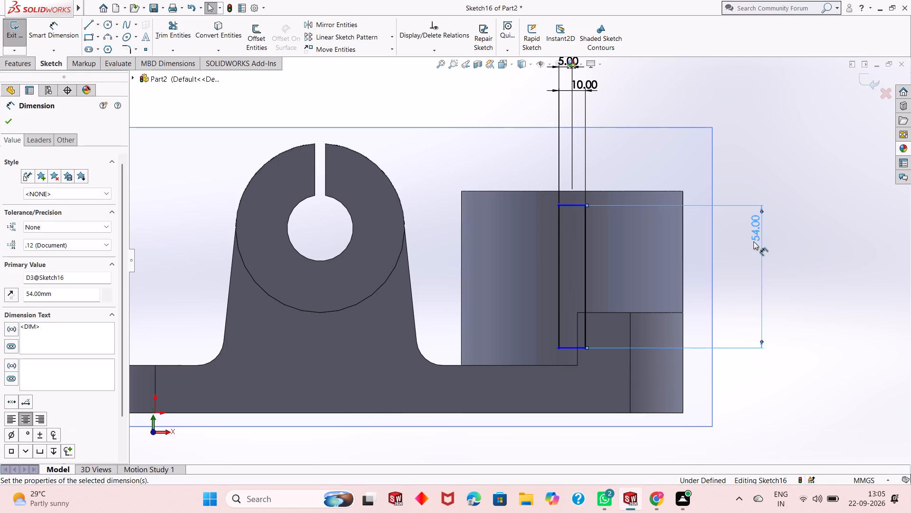
Set the rectangle's height dimension to 56 mm.
{"action": "double_click", "coordinate": [753, 241]}
{"action": "type", "text": "56"}
{"action": "key", "text": "Return"}
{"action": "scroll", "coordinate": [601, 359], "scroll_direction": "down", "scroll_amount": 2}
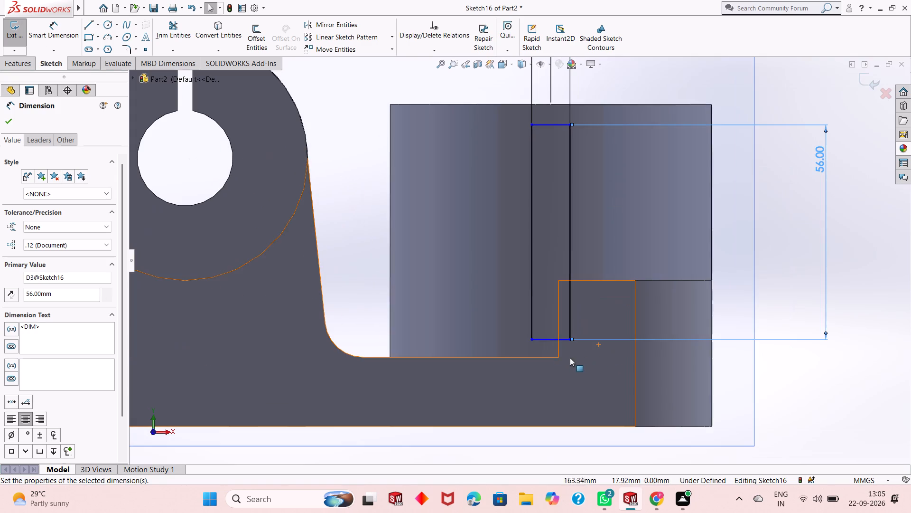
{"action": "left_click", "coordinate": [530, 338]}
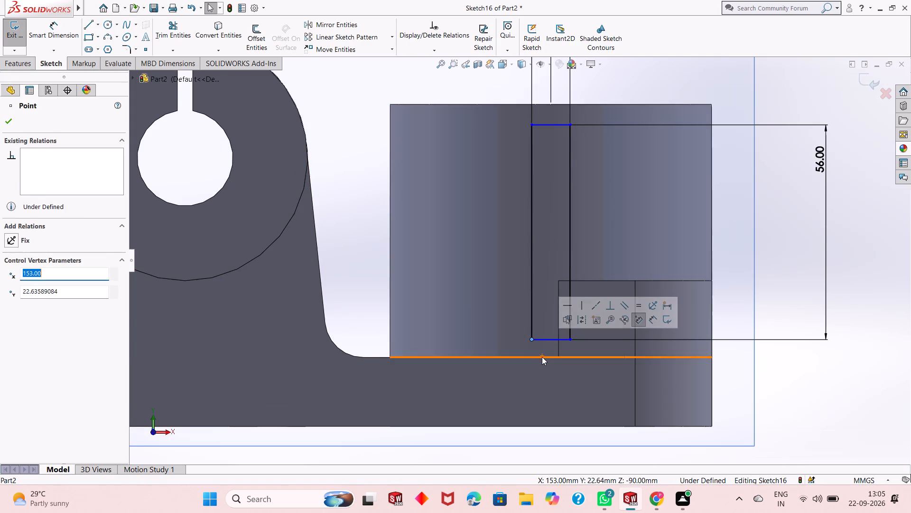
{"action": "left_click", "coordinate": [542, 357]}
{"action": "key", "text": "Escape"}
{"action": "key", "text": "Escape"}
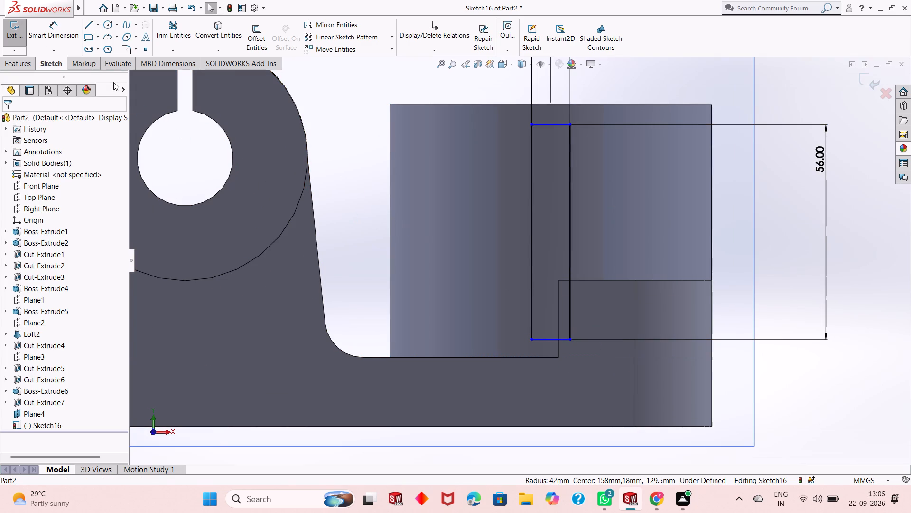
Set the vertical distance between the rectangle's bottom edge and the plate's top edge to 0 mm.
{"action": "left_click", "coordinate": [66, 33]}
{"action": "left_click", "coordinate": [542, 338]}
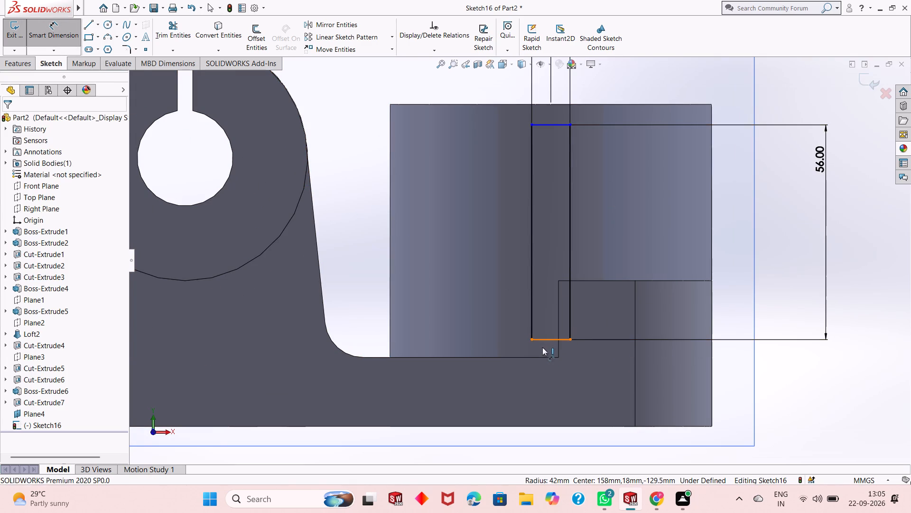
{"action": "left_click", "coordinate": [544, 356]}
{"action": "left_click", "coordinate": [838, 366]}
{"action": "key", "text": "0"}
{"action": "key", "text": "Return"}
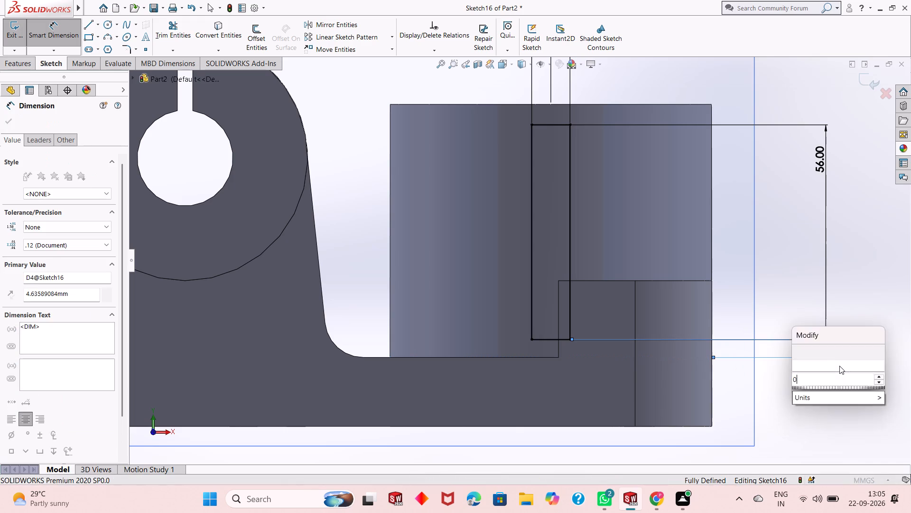
{"action": "right_click", "coordinate": [818, 135]}
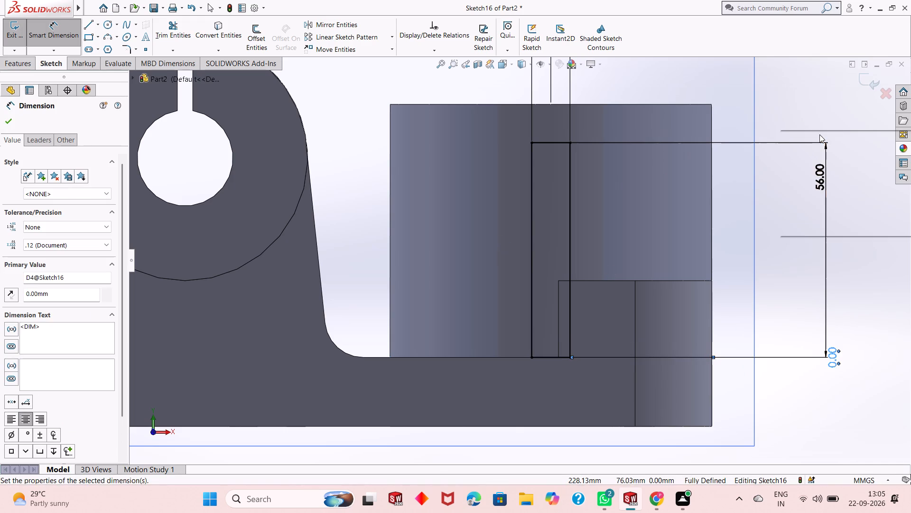
{"action": "left_click", "coordinate": [837, 161]}
Extrude the 10 by 56 mm rectangle as a blind boss 65 mm deep, from the cylindrical boss toward the plate's corner boss.
{"action": "scroll", "coordinate": [724, 206], "scroll_direction": "up", "scroll_amount": 2}
{"action": "middle_click_drag", "start_coordinate": [716, 219], "coordinate": [679, 249]}
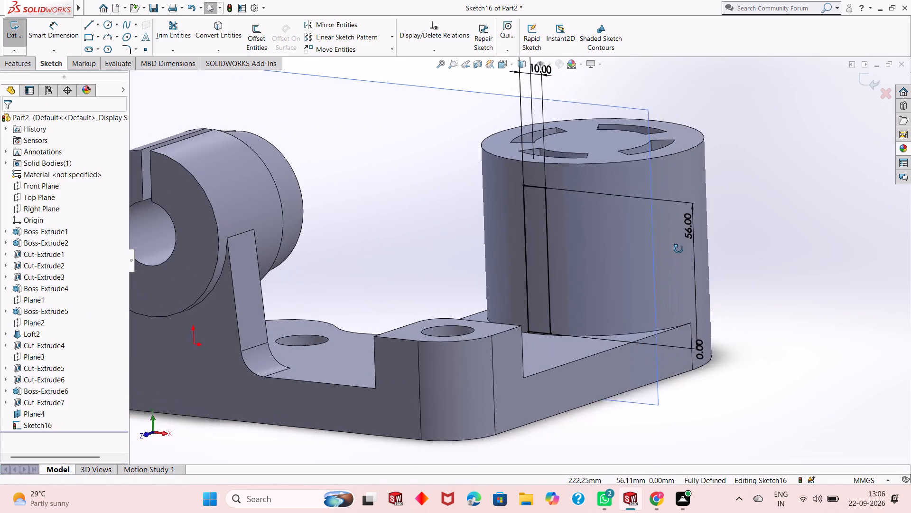
{"action": "middle_click_drag", "start_coordinate": [679, 249], "coordinate": [678, 252]}
{"action": "middle_click_drag", "start_coordinate": [674, 248], "coordinate": [702, 314]}
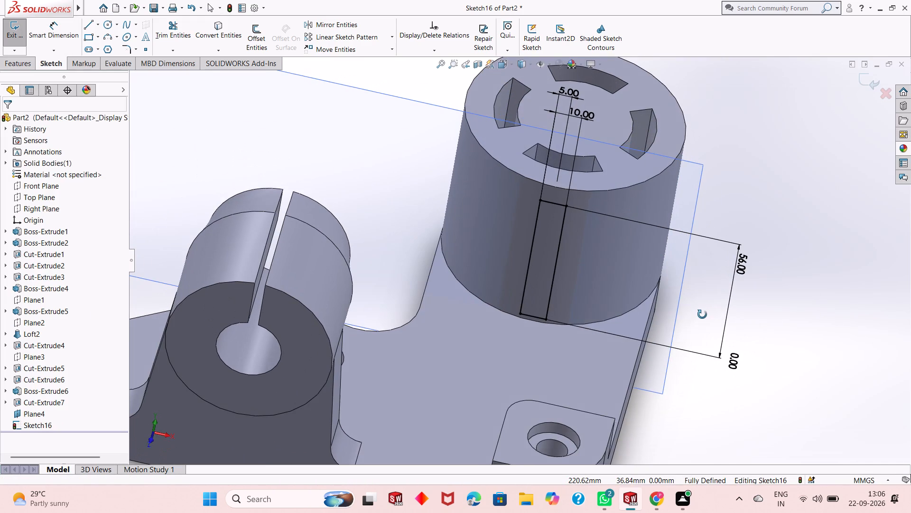
{"action": "middle_click_drag", "start_coordinate": [702, 314], "coordinate": [674, 262]}
{"action": "scroll", "coordinate": [693, 289], "scroll_direction": "up", "scroll_amount": 1}
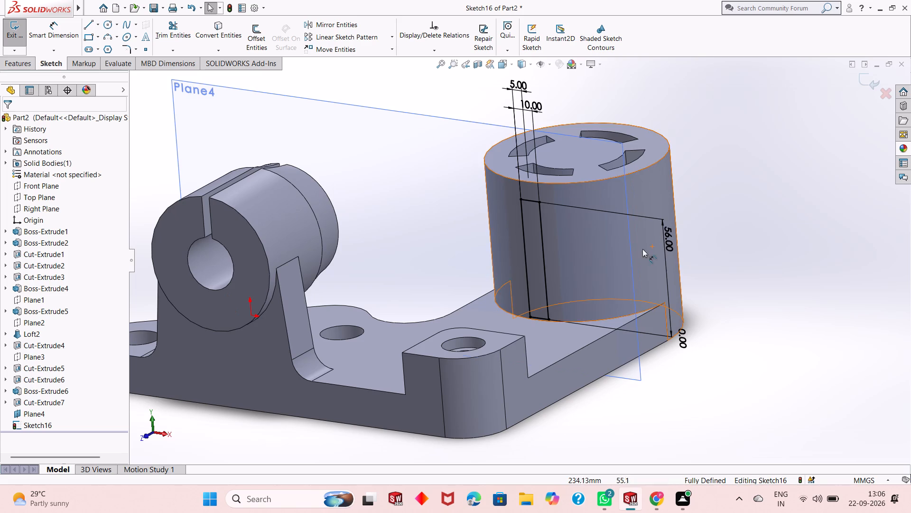
{"action": "left_click", "coordinate": [27, 66]}
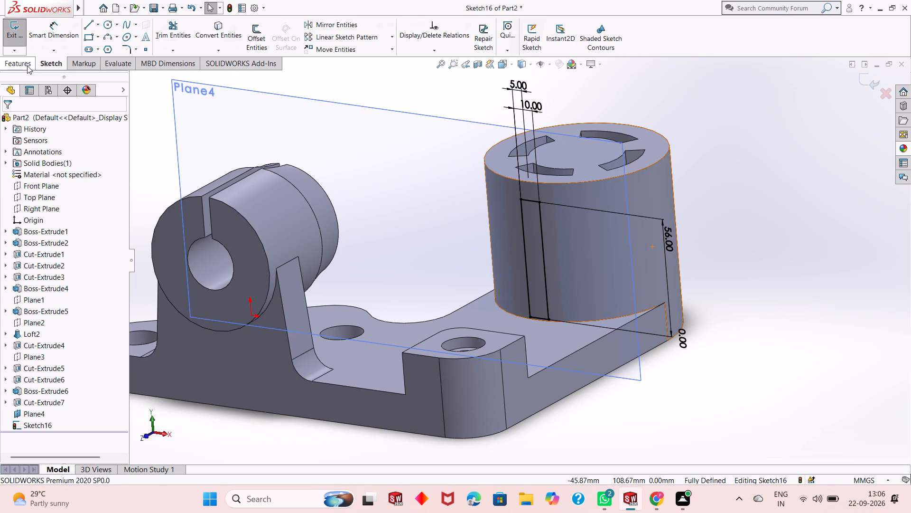
{"action": "left_click", "coordinate": [23, 47]}
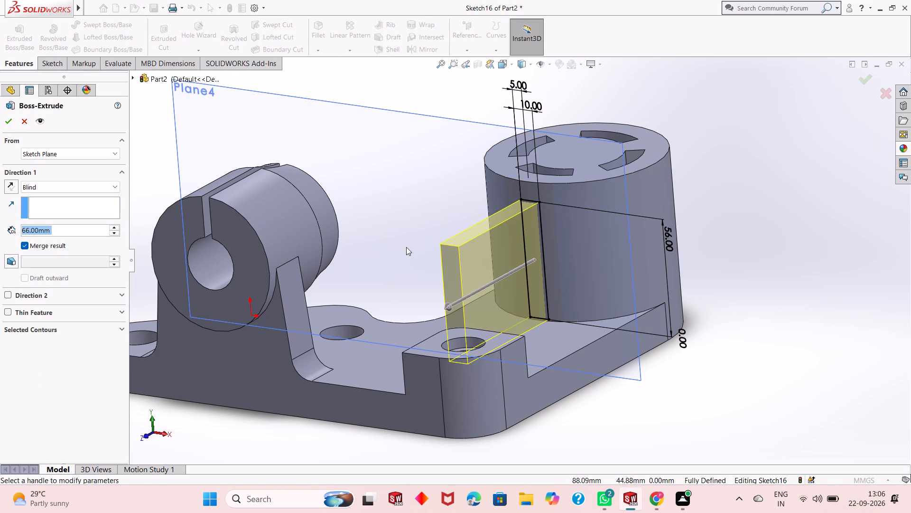
{"action": "middle_click_drag", "start_coordinate": [455, 275], "coordinate": [387, 175]}
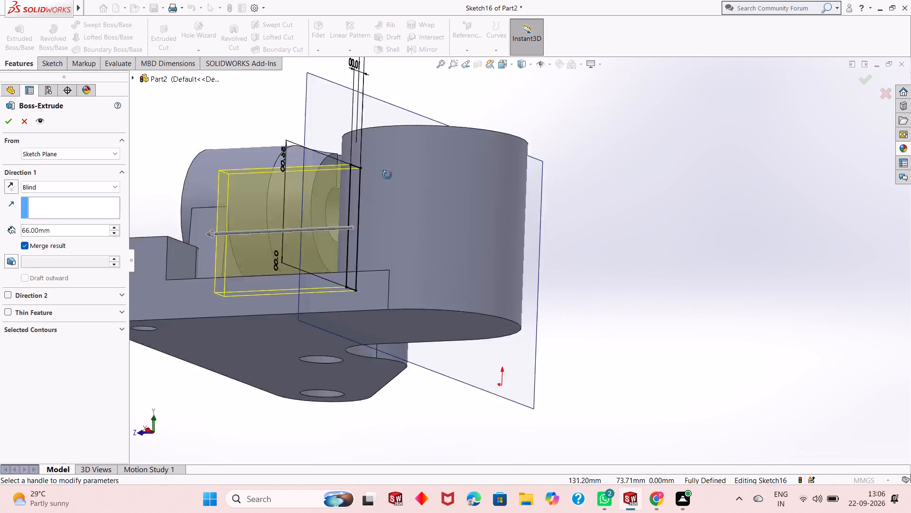
{"action": "middle_click_drag", "start_coordinate": [387, 175], "coordinate": [381, 260]}
{"action": "left_click", "coordinate": [61, 223]}
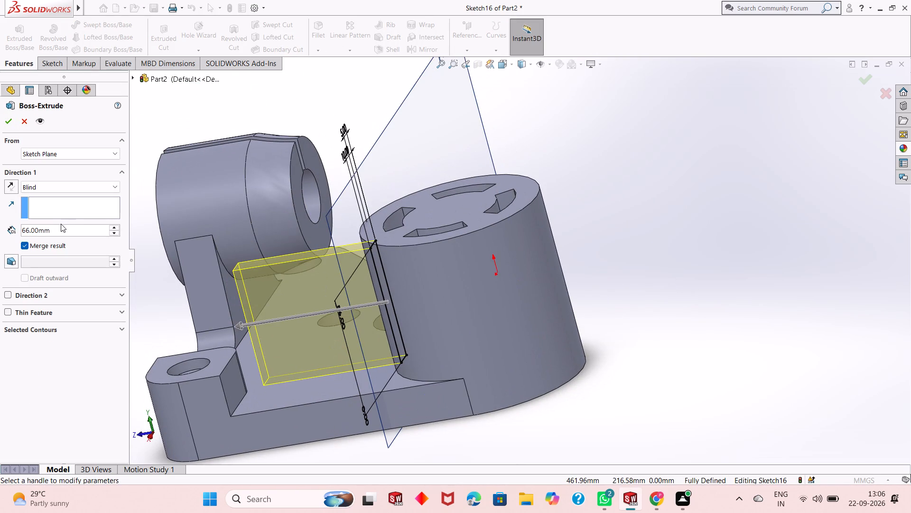
{"action": "double_click", "coordinate": [61, 228]}
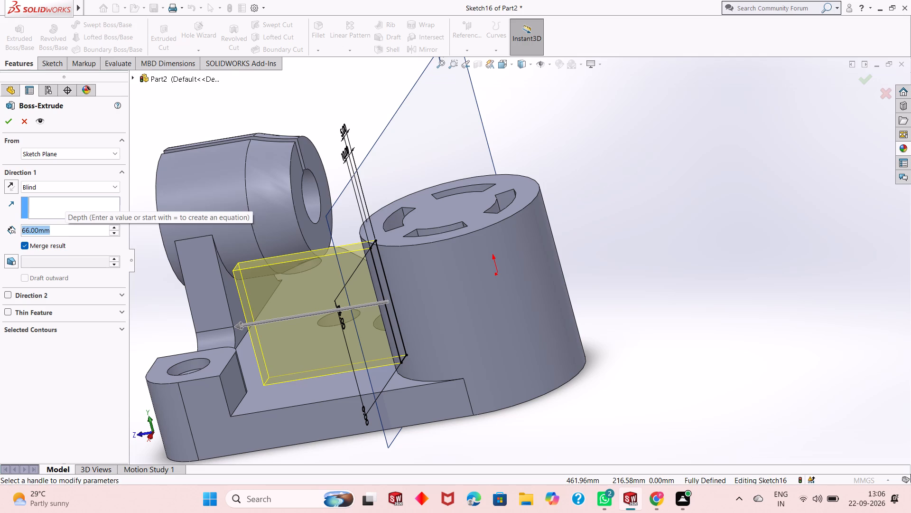
{"action": "type", "text": "65"}
{"action": "key", "text": "Return"}
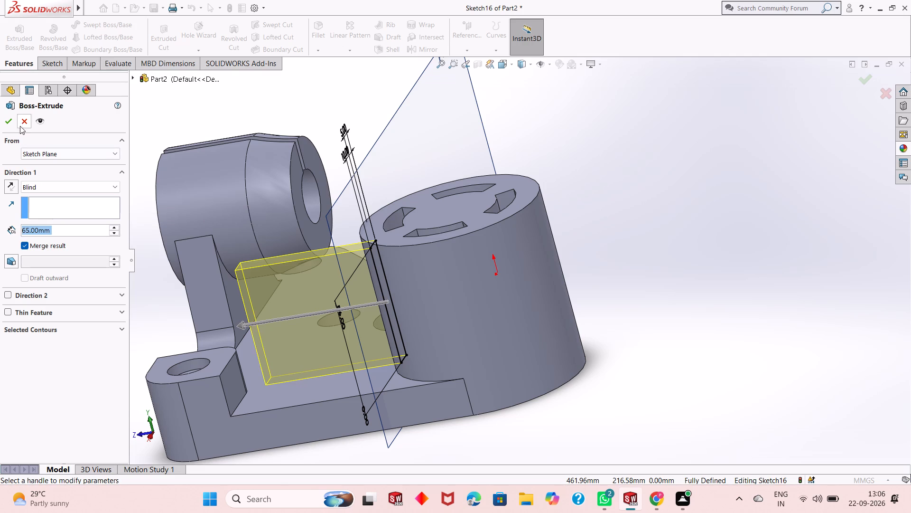
{"action": "left_click", "coordinate": [9, 118]}
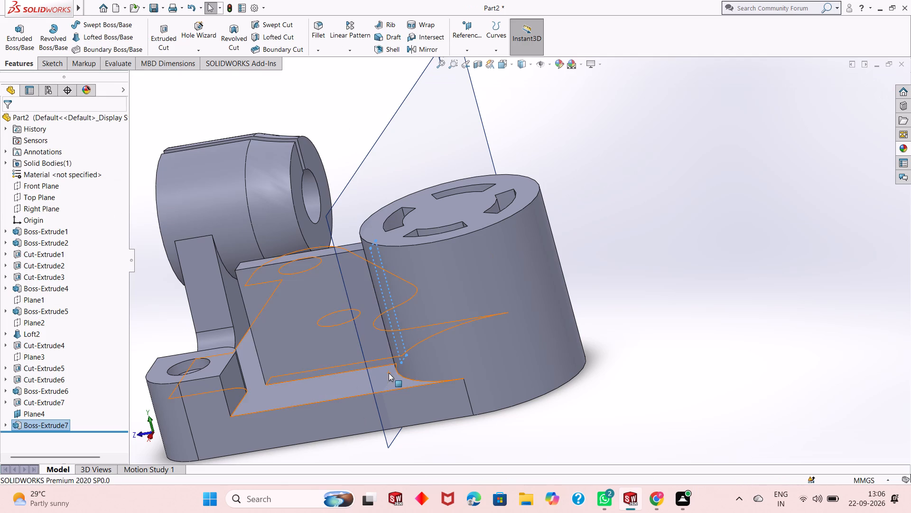
{"action": "left_click", "coordinate": [717, 228]}
Hide the offset plane that carries the rib sketch.
{"action": "right_click", "coordinate": [459, 122]}
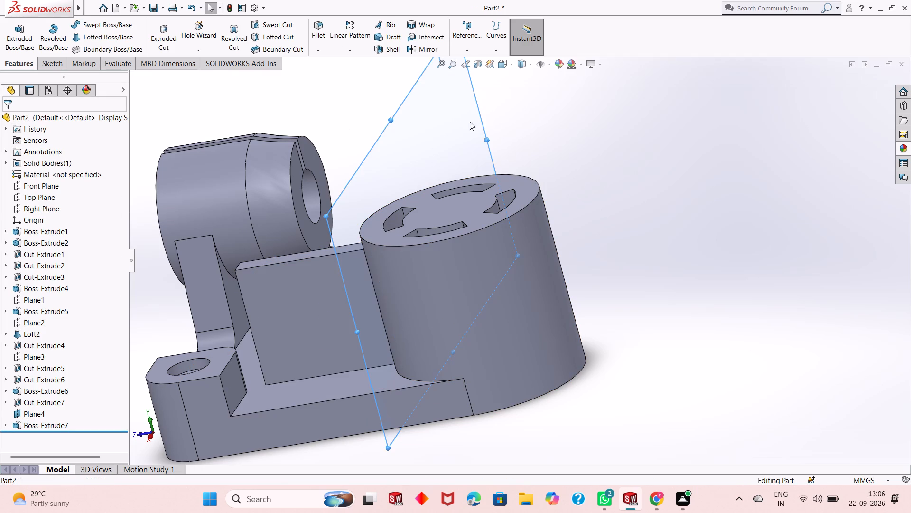
{"action": "left_click", "coordinate": [493, 104]}
On the rib's side face, sketch a diagonal line from its top corner at the cylinder to its bottom outer corner.
{"action": "middle_click_drag", "start_coordinate": [496, 217], "coordinate": [511, 190]}
{"action": "scroll", "coordinate": [335, 292], "scroll_direction": "up", "scroll_amount": 2}
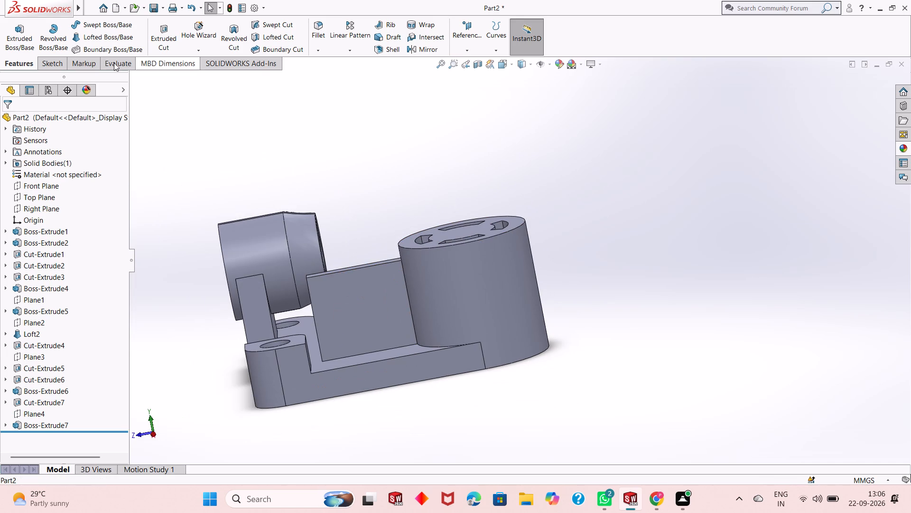
{"action": "left_click", "coordinate": [54, 62]}
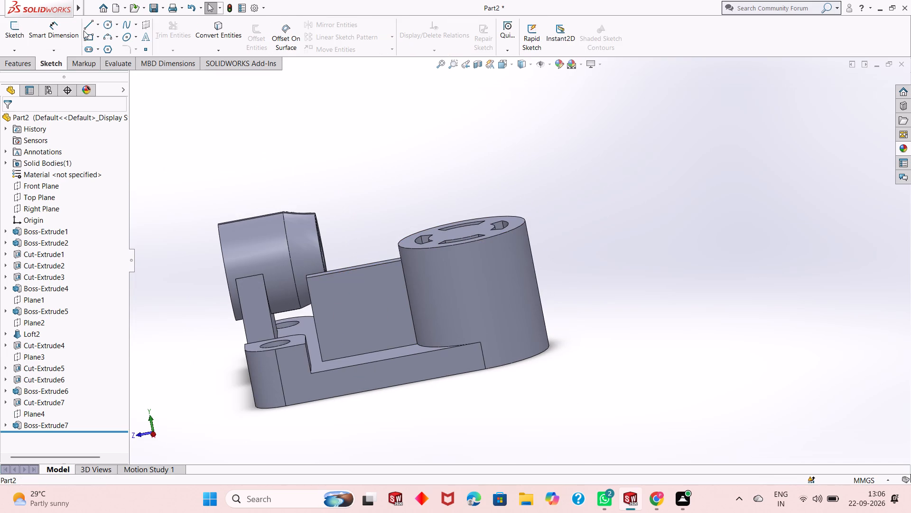
{"action": "left_click", "coordinate": [92, 24]}
{"action": "left_click", "coordinate": [369, 297]}
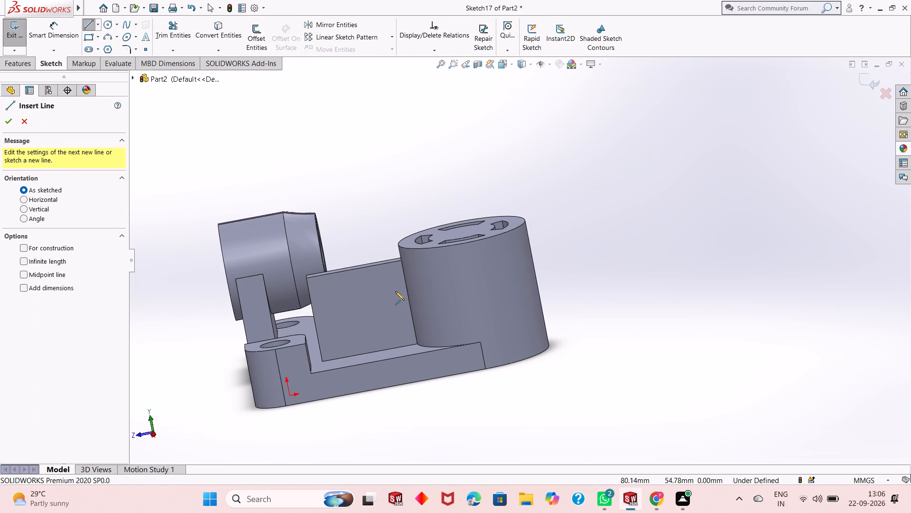
{"action": "middle_click_drag", "start_coordinate": [395, 291], "coordinate": [406, 285]}
{"action": "scroll", "coordinate": [406, 284], "scroll_direction": "down", "scroll_amount": 3}
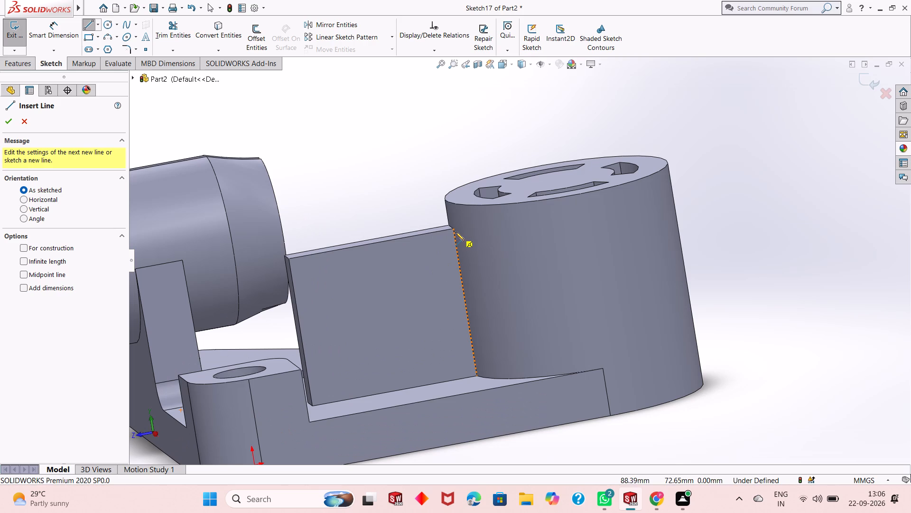
{"action": "left_click", "coordinate": [454, 229]}
{"action": "left_click", "coordinate": [313, 406]}
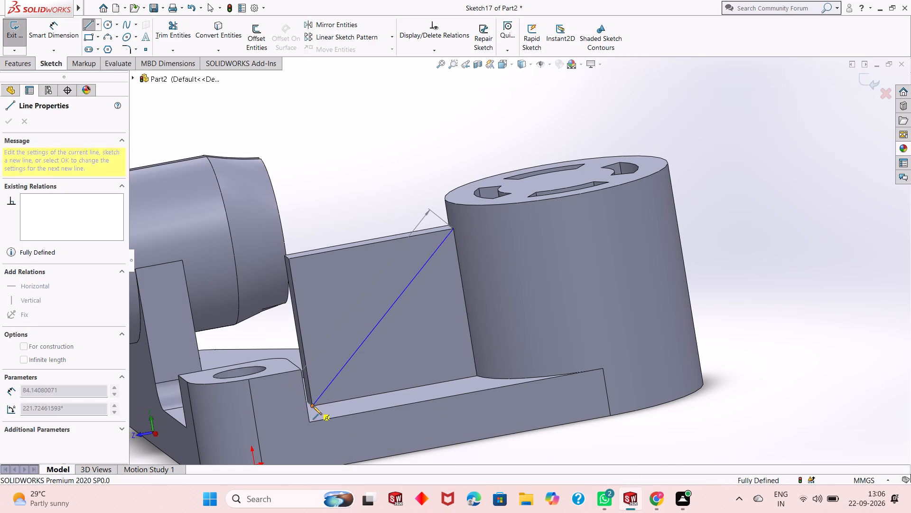
{"action": "right_click", "coordinate": [316, 197]}
{"action": "left_click", "coordinate": [334, 204]}
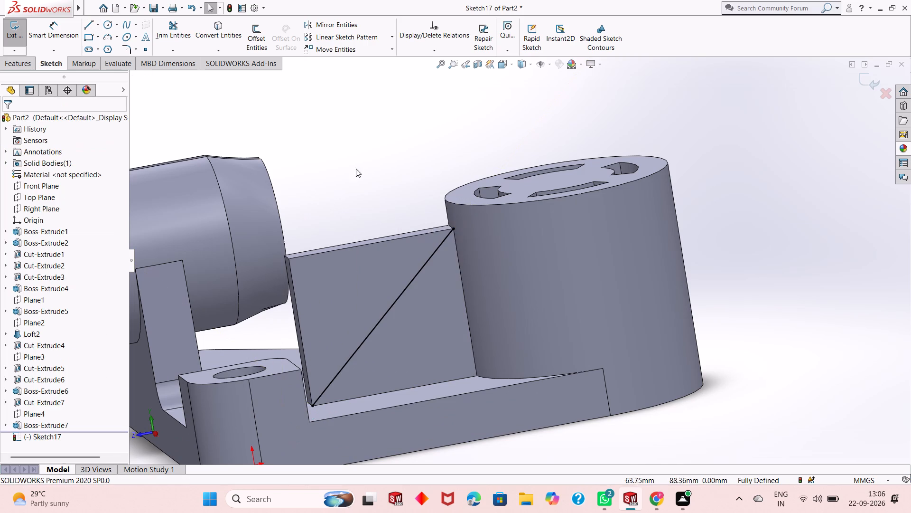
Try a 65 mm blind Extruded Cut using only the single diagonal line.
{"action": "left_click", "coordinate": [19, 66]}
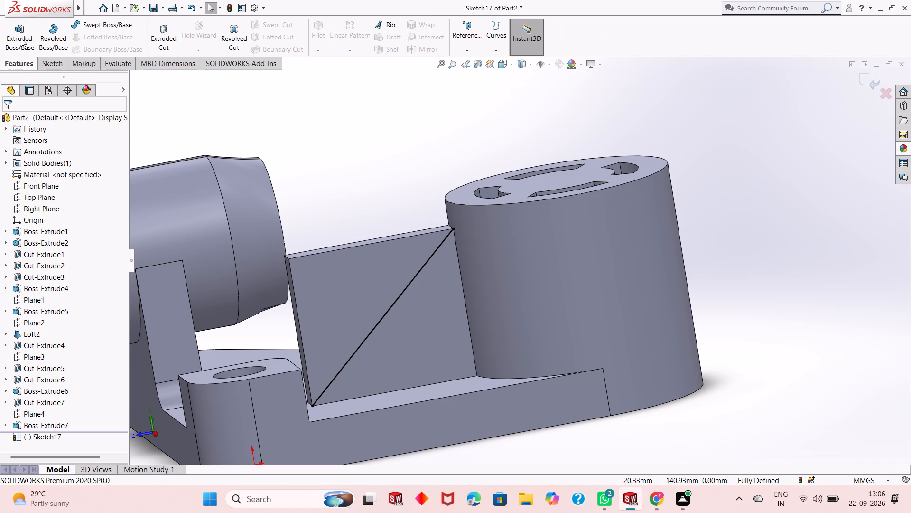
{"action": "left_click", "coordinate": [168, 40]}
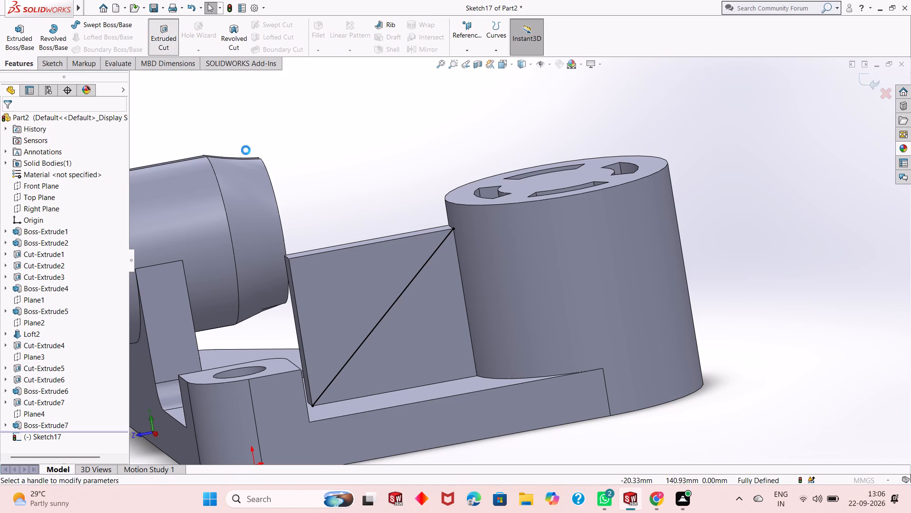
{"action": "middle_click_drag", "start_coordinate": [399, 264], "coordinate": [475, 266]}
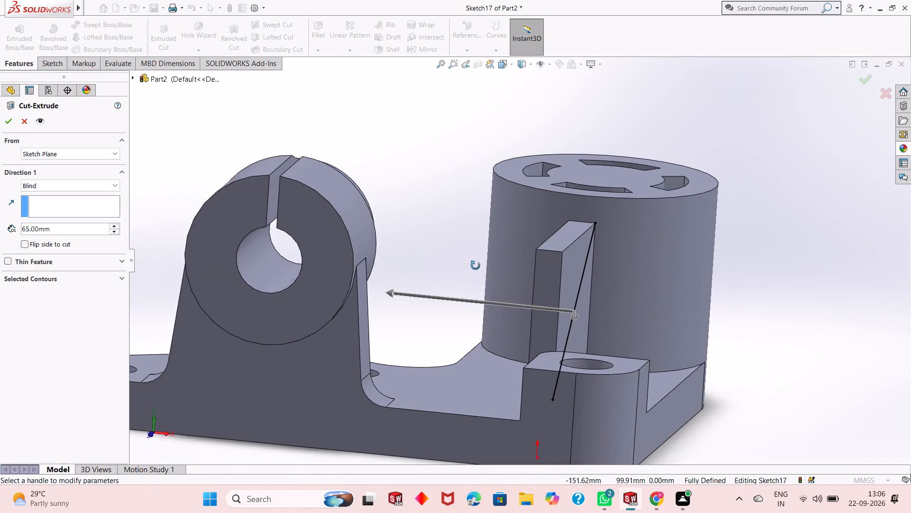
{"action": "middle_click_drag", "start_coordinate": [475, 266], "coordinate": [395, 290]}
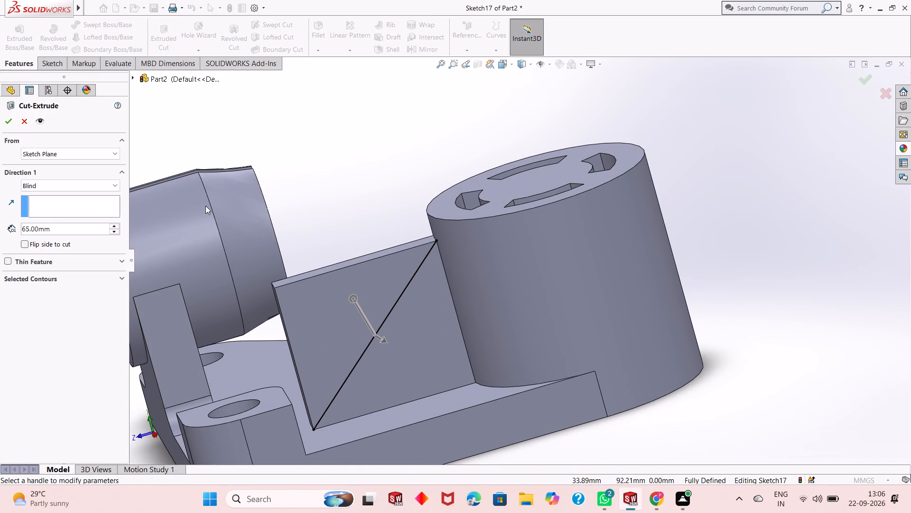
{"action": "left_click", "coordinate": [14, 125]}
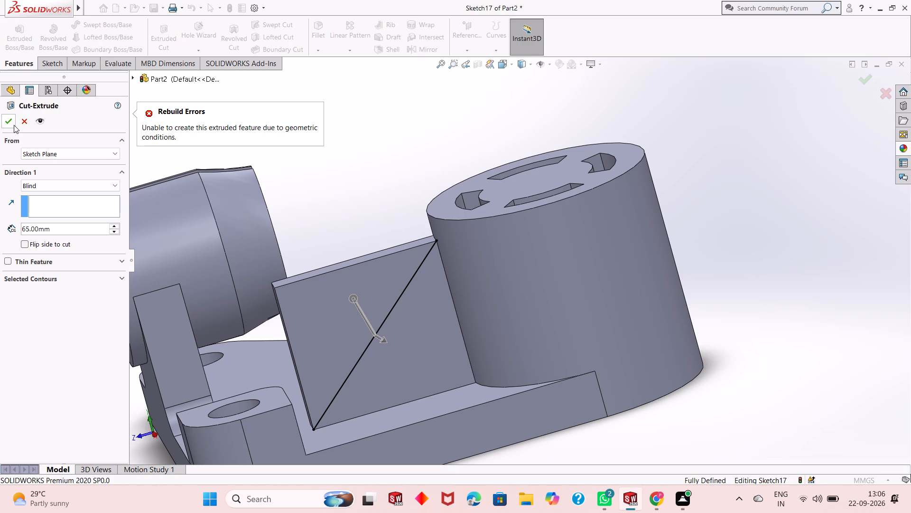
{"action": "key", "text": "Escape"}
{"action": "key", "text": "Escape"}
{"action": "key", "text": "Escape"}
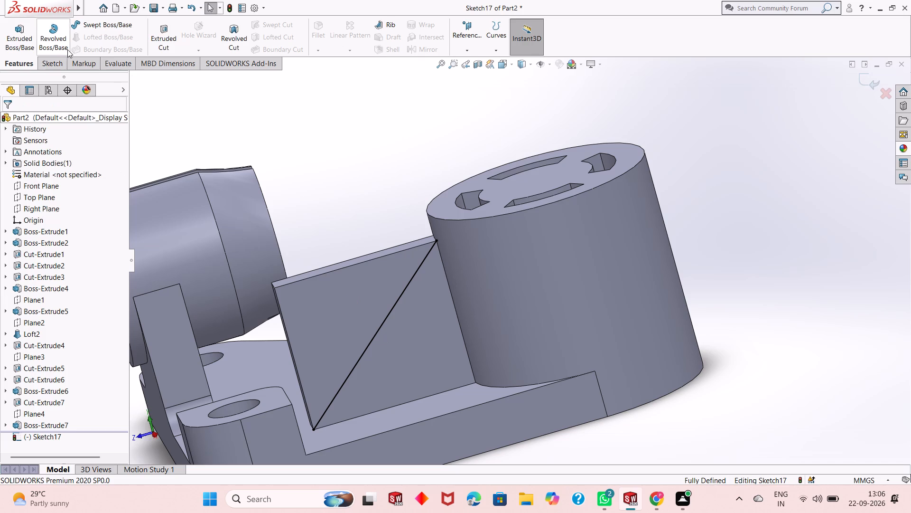
Close the triangle with a 56 mm vertical line up the rib's outer edge and a horizontal line along its top edge.
{"action": "left_click", "coordinate": [58, 58]}
{"action": "left_click", "coordinate": [87, 25]}
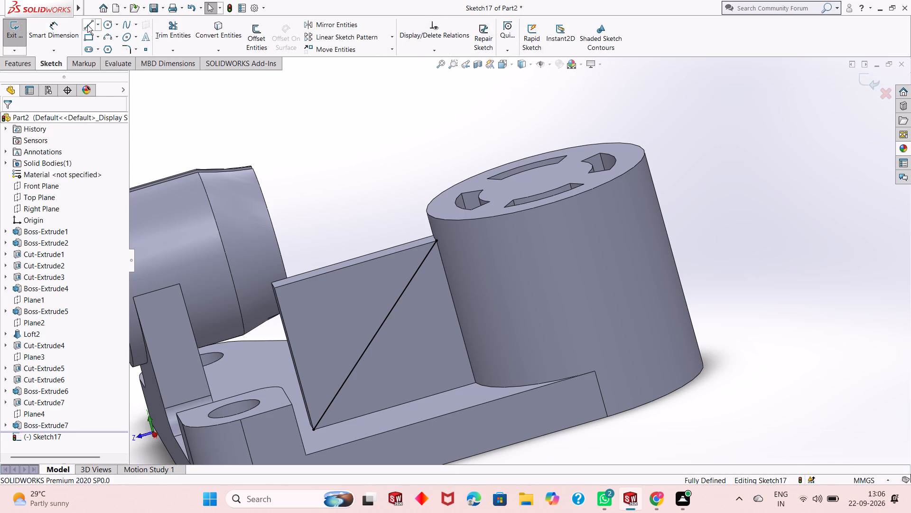
{"action": "left_click", "coordinate": [314, 430]}
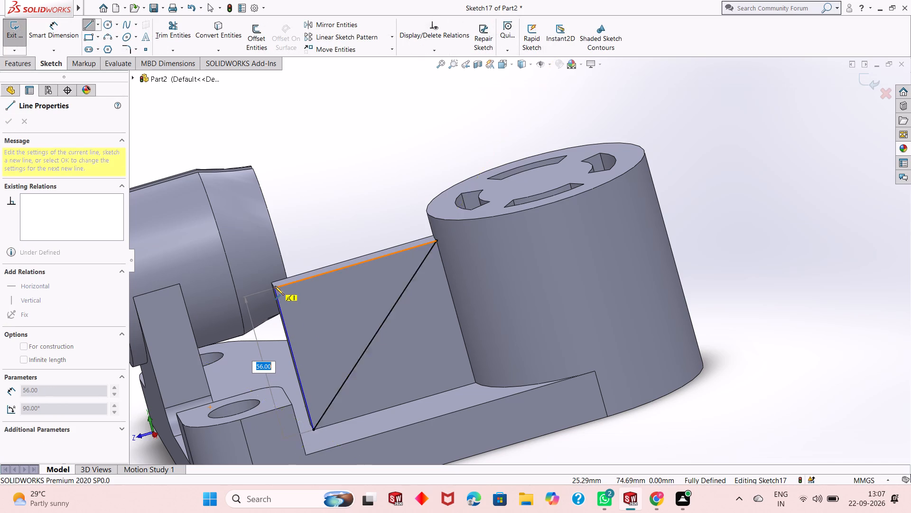
{"action": "left_click", "coordinate": [273, 288]}
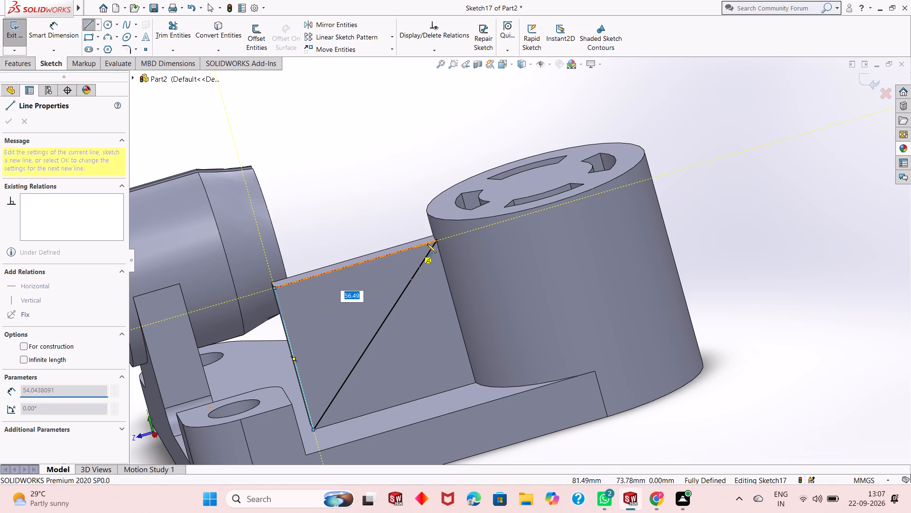
{"action": "left_click", "coordinate": [435, 240]}
{"action": "right_click", "coordinate": [395, 180]}
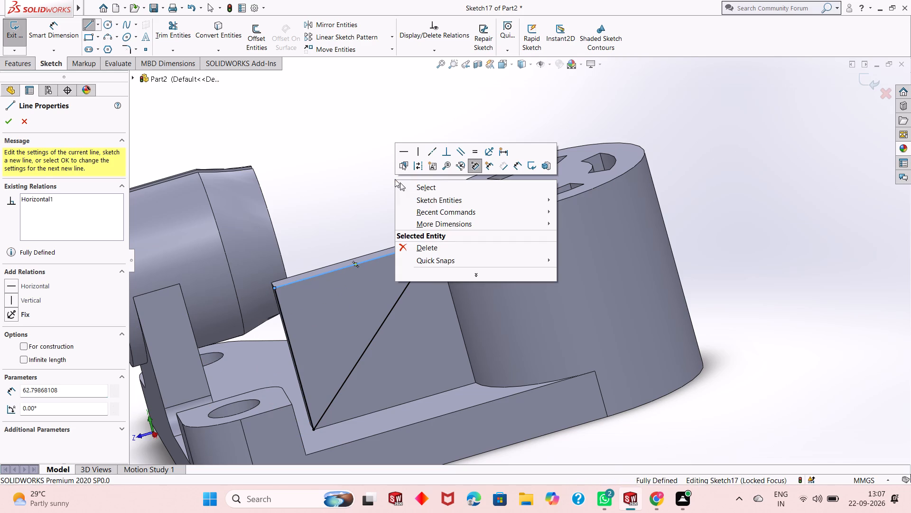
{"action": "left_click", "coordinate": [411, 193]}
{"action": "left_click", "coordinate": [414, 190]}
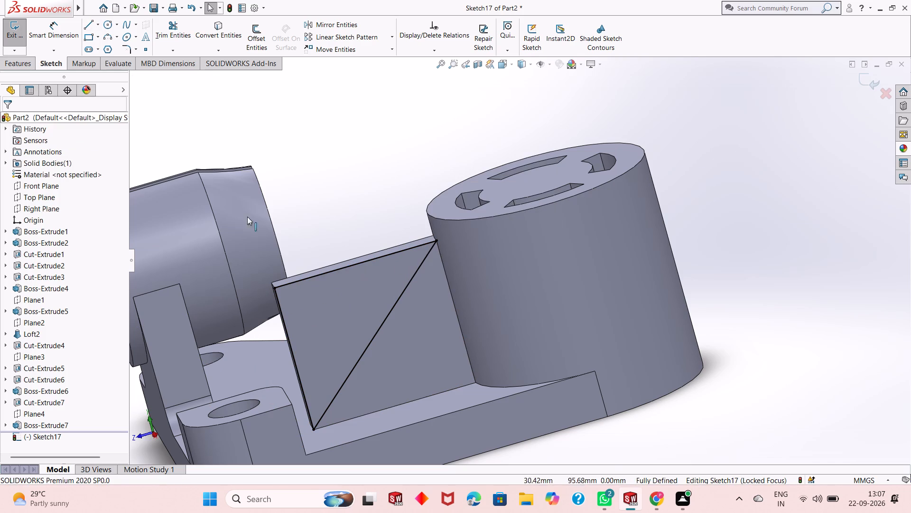
Cut the triangular profile from the rib with a blind Extruded Cut 65 mm deep, leaving a sloped gusset.
{"action": "left_click", "coordinate": [14, 67]}
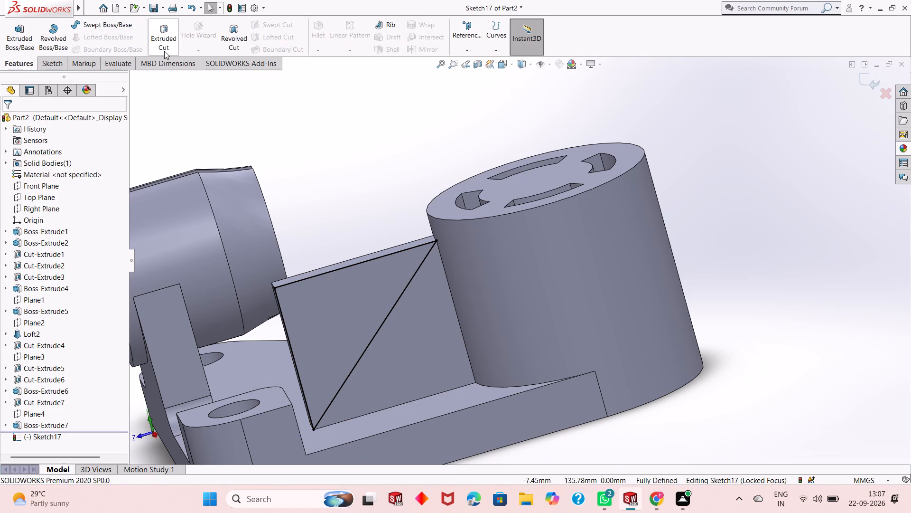
{"action": "left_click", "coordinate": [165, 50]}
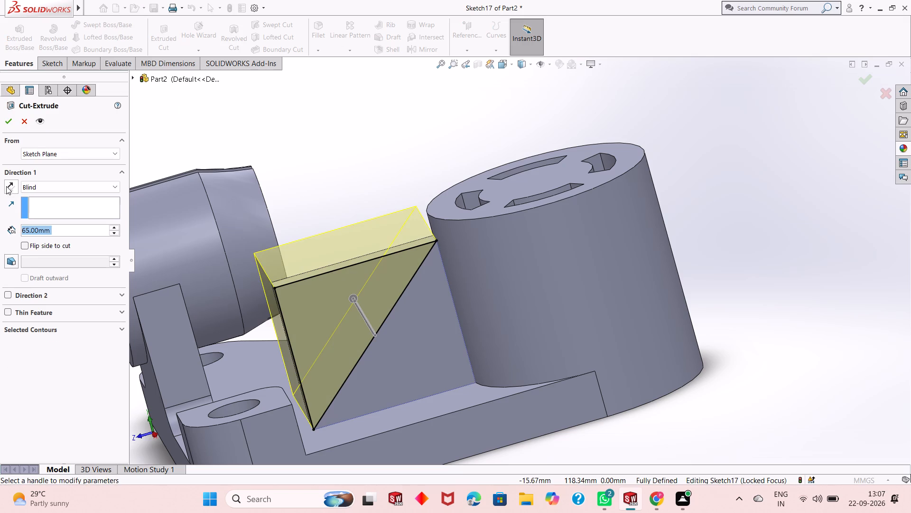
{"action": "left_click", "coordinate": [7, 121]}
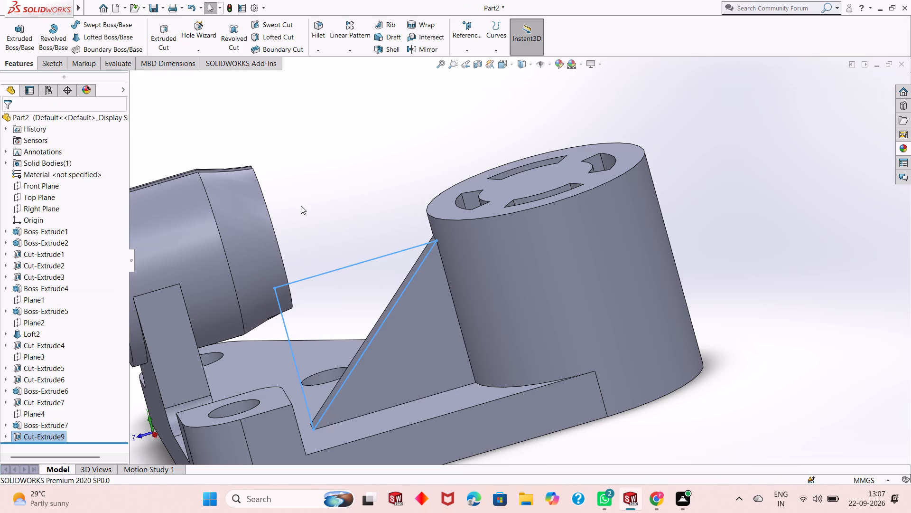
{"action": "left_click", "coordinate": [301, 206]}
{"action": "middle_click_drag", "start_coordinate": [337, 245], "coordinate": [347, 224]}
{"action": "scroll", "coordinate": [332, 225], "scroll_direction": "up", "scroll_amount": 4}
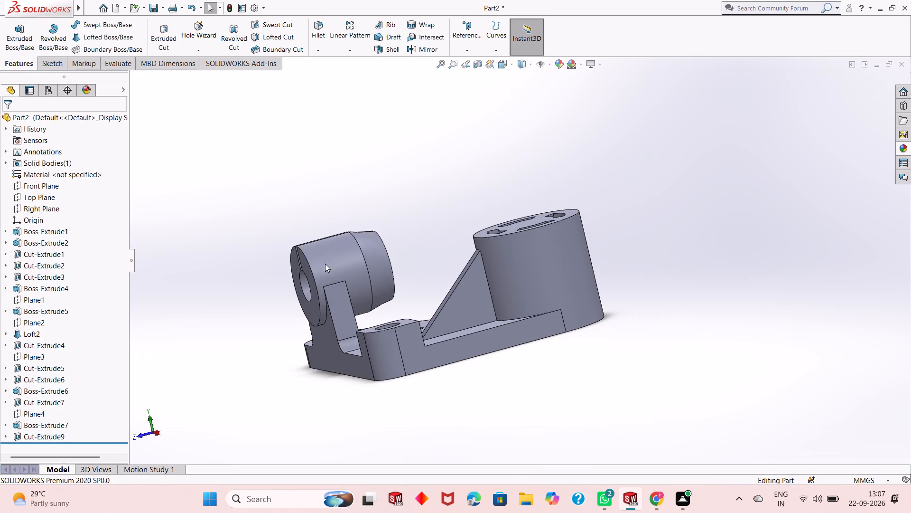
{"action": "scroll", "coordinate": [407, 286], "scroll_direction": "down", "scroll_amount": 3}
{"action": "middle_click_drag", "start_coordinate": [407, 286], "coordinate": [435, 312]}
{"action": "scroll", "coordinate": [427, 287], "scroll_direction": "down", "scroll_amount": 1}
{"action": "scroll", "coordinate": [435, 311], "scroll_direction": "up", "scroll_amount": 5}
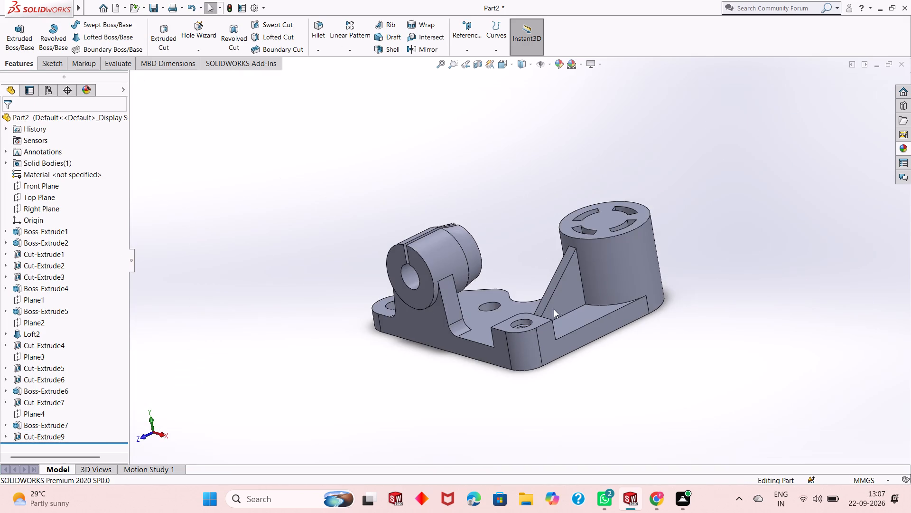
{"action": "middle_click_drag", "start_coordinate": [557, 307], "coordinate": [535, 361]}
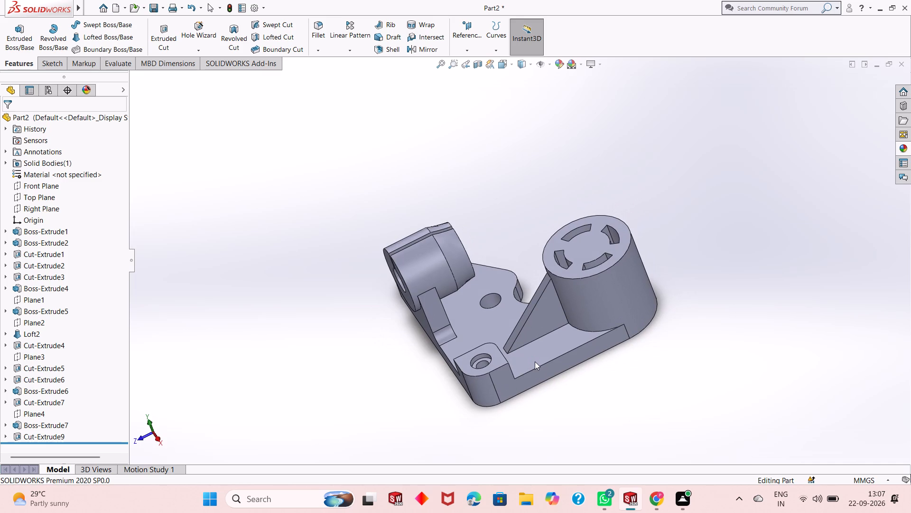
Examine the finished bracket from all sides, including the underside and the sloped rib, and return to the isometric view.
{"action": "middle_click_drag", "start_coordinate": [505, 315], "coordinate": [541, 256]}
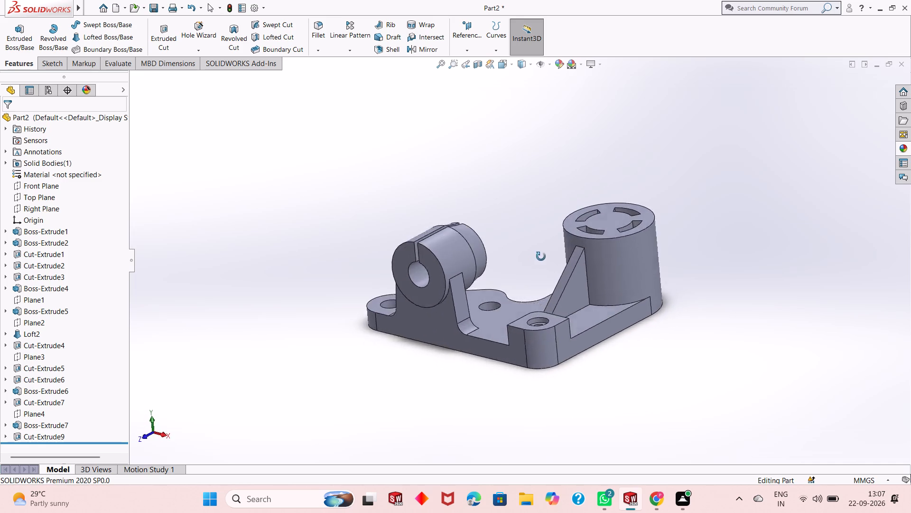
{"action": "middle_click_drag", "start_coordinate": [541, 256], "coordinate": [519, 310]}
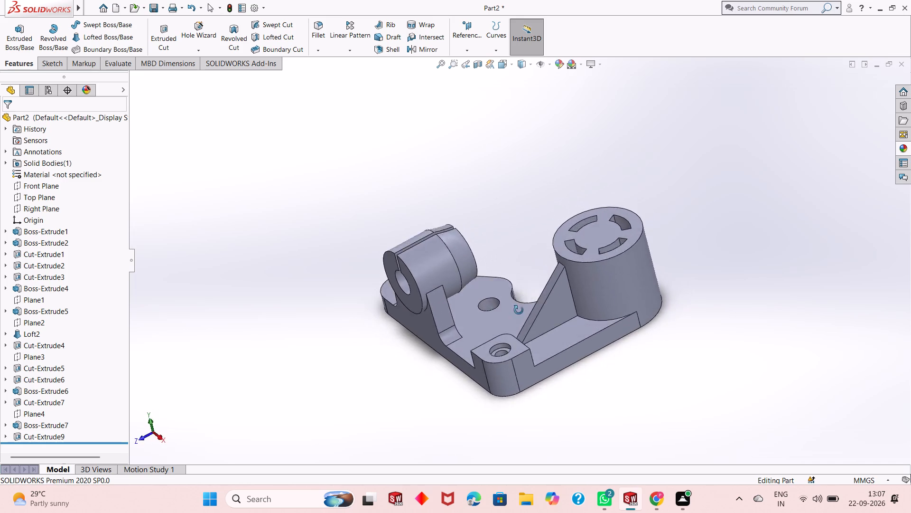
{"action": "middle_click_drag", "start_coordinate": [519, 310], "coordinate": [533, 347]}
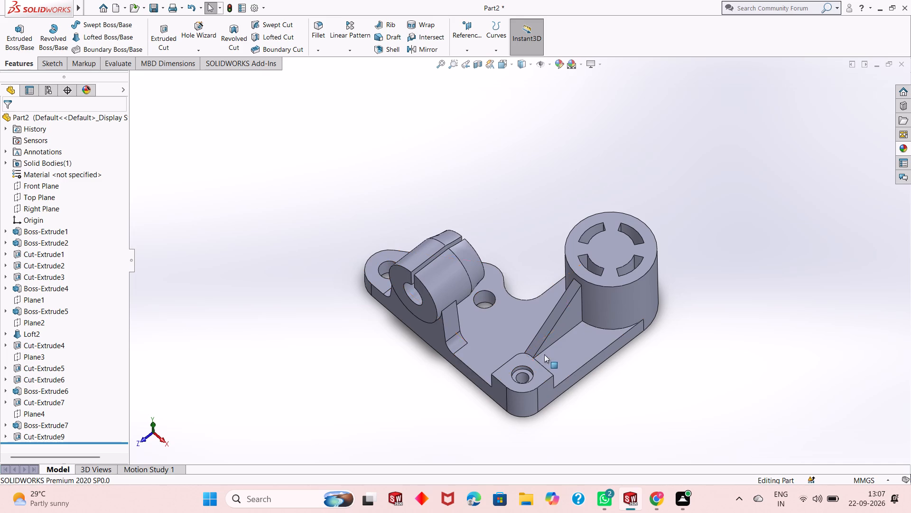
{"action": "middle_click_drag", "start_coordinate": [575, 362], "coordinate": [728, 329]}
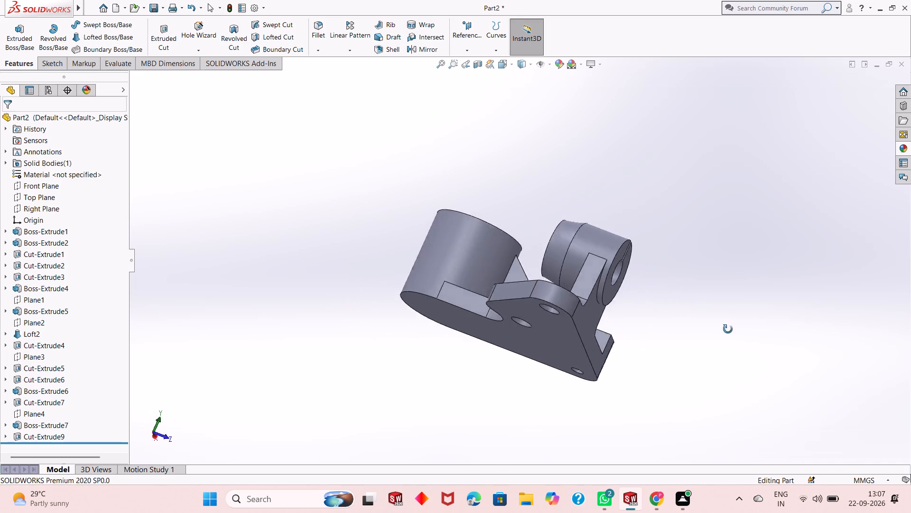
{"action": "middle_click_drag", "start_coordinate": [728, 329], "coordinate": [783, 422]}
{"action": "middle_click_drag", "start_coordinate": [542, 311], "coordinate": [534, 432]}
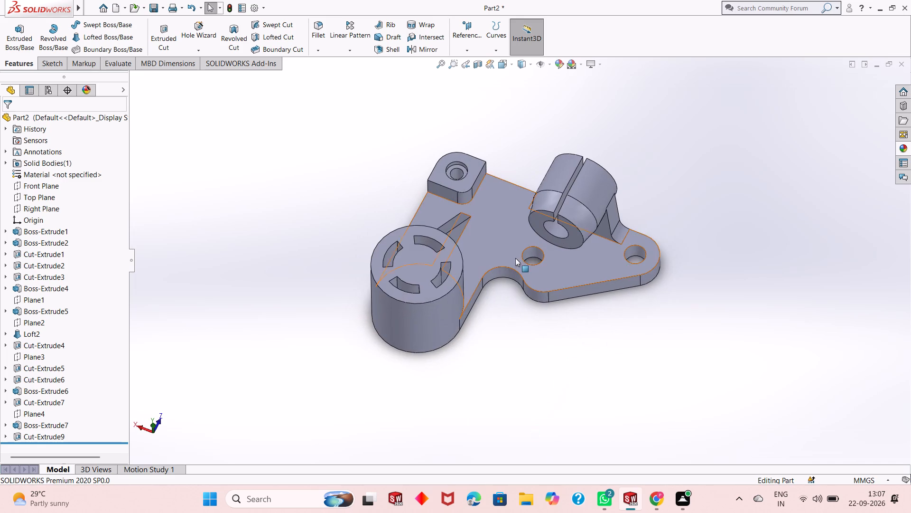
{"action": "scroll", "coordinate": [514, 250], "scroll_direction": "down", "scroll_amount": 1}
{"action": "middle_click_drag", "start_coordinate": [514, 250], "coordinate": [488, 195]}
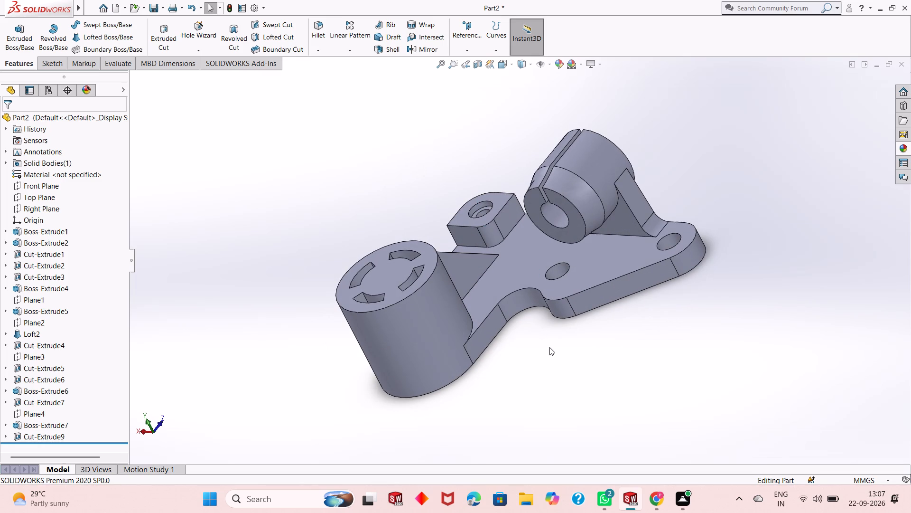
{"action": "middle_click_drag", "start_coordinate": [549, 347], "coordinate": [666, 265]}
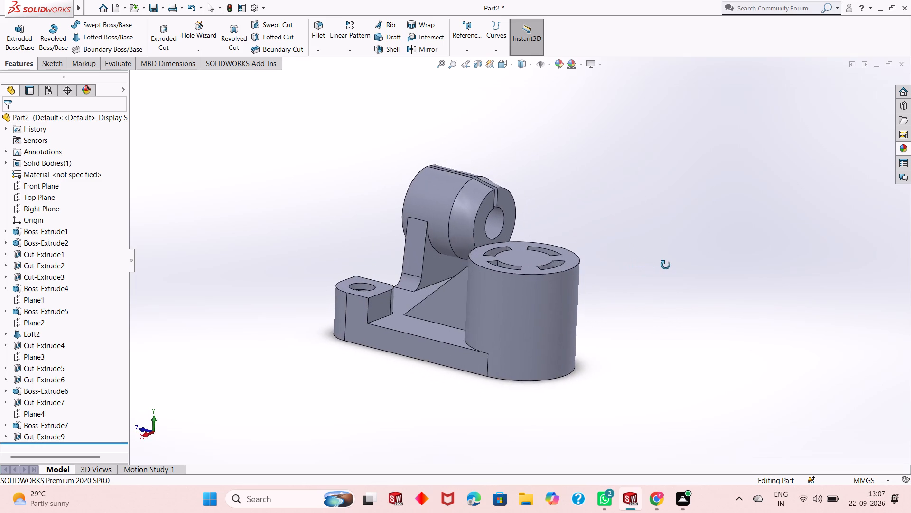
{"action": "middle_click_drag", "start_coordinate": [666, 265], "coordinate": [726, 379]}
{"action": "scroll", "coordinate": [619, 329], "scroll_direction": "up", "scroll_amount": 2}
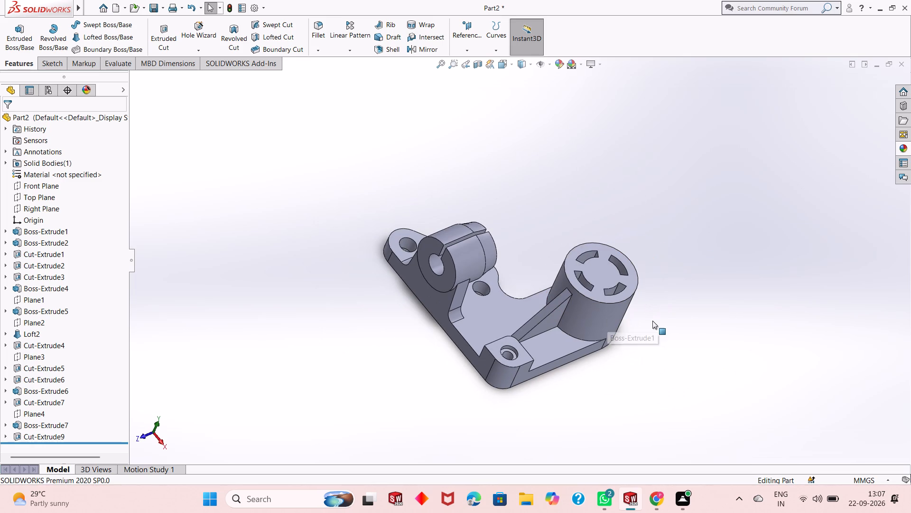
{"action": "key", "text": "ctrl+7"}
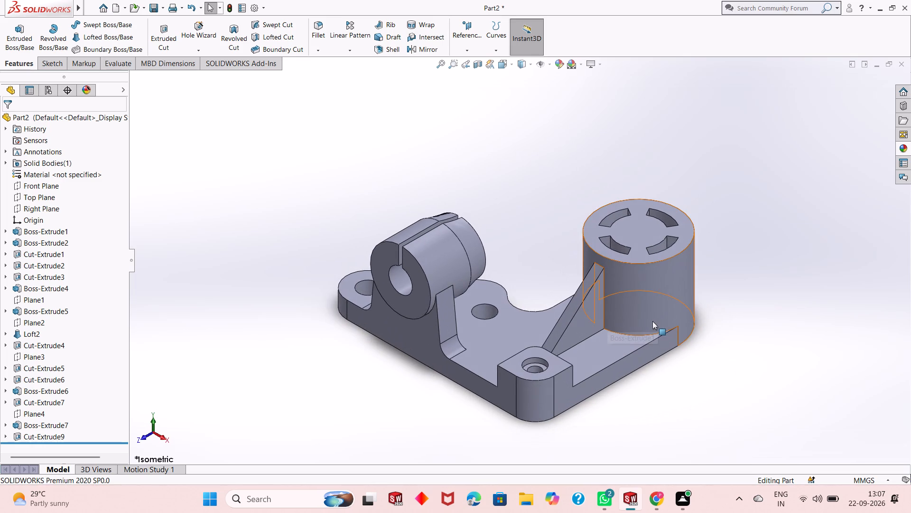
Set the whole part's colour to light grey from the standard swatches.
{"action": "scroll", "coordinate": [589, 344], "scroll_direction": "up", "scroll_amount": 2}
{"action": "left_click", "coordinate": [560, 66]}
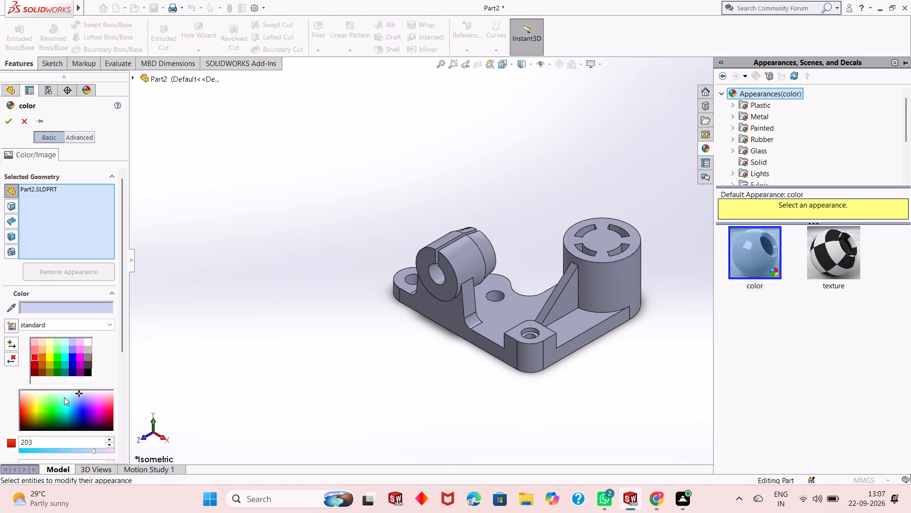
{"action": "left_click", "coordinate": [84, 354]}
{"action": "left_click", "coordinate": [84, 350]}
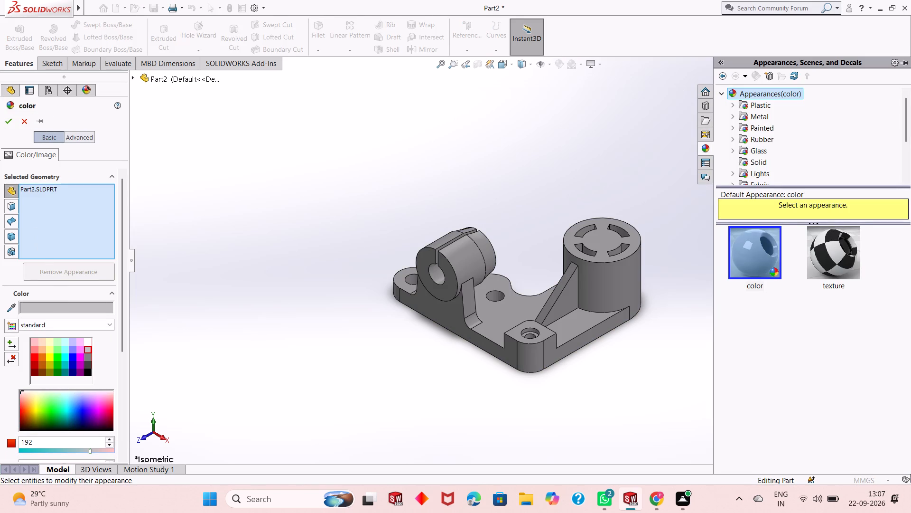
{"action": "left_click", "coordinate": [4, 124]}
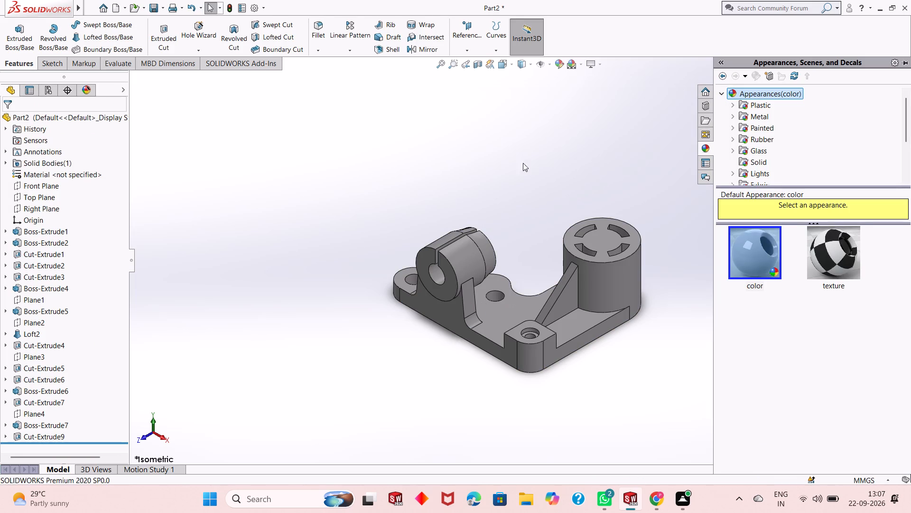
Apply the polished aluminum metal appearance to the cut feature of the plate's middle hole.
{"action": "left_click", "coordinate": [520, 201]}
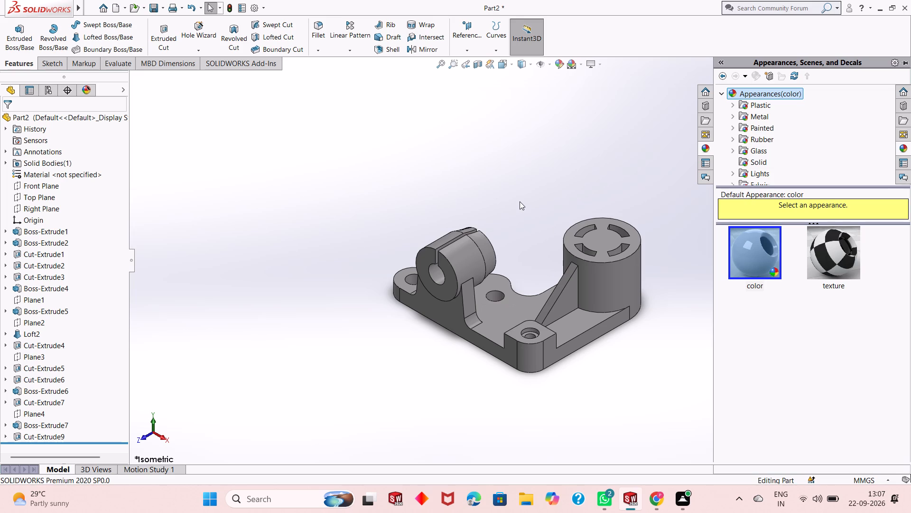
{"action": "left_click", "coordinate": [898, 146]}
{"action": "left_click", "coordinate": [746, 125]}
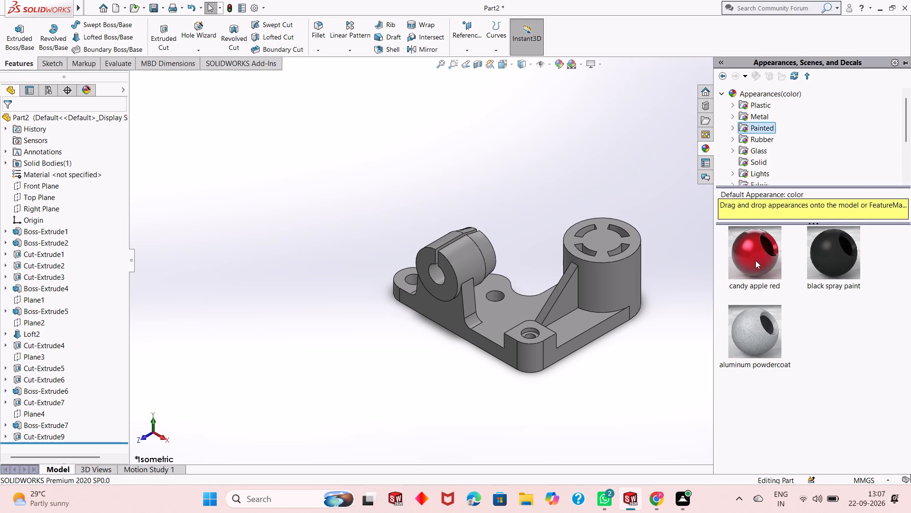
{"action": "left_click", "coordinate": [749, 106]}
{"action": "left_click", "coordinate": [753, 112]}
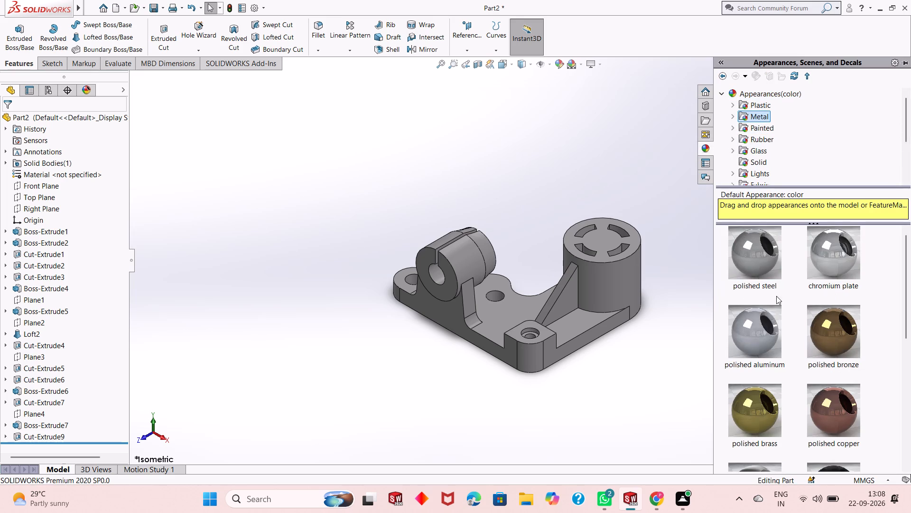
{"action": "left_click_drag", "start_coordinate": [770, 334], "coordinate": [537, 332]}
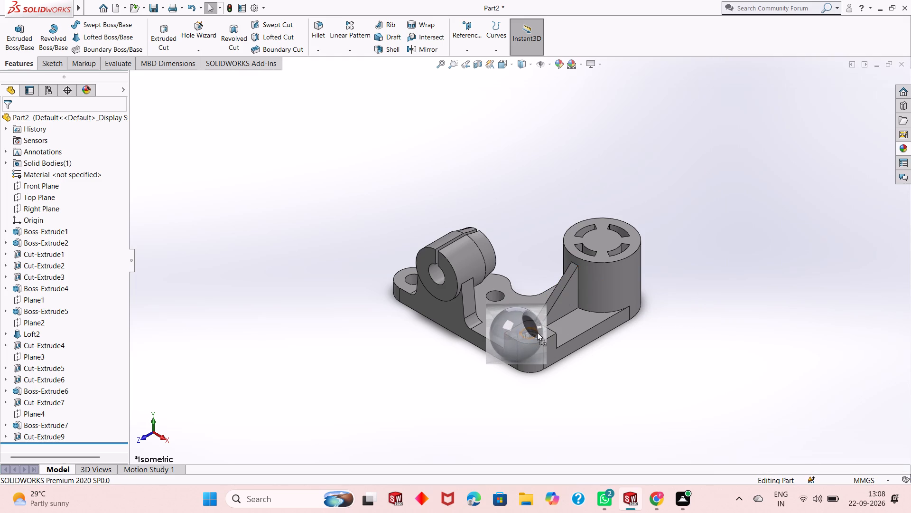
{"action": "left_click_drag", "start_coordinate": [537, 332], "coordinate": [506, 294]}
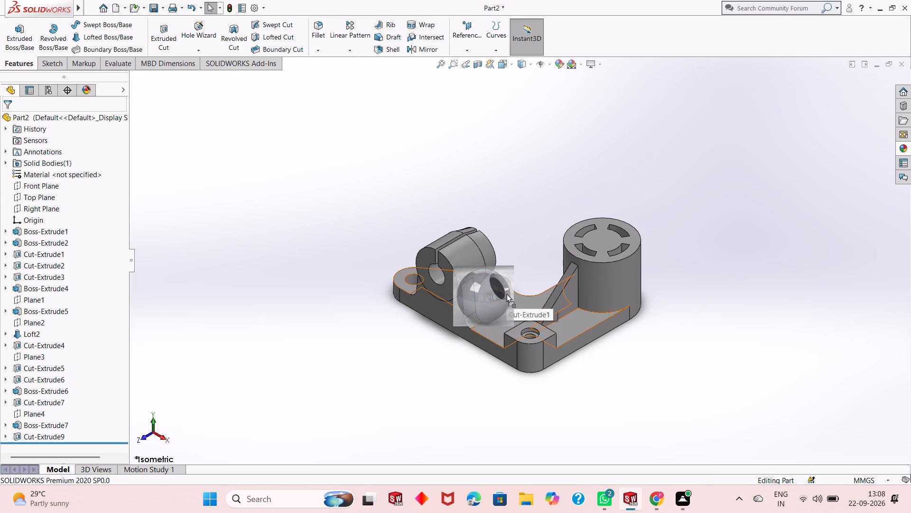
{"action": "left_click_drag", "start_coordinate": [506, 294], "coordinate": [497, 295]}
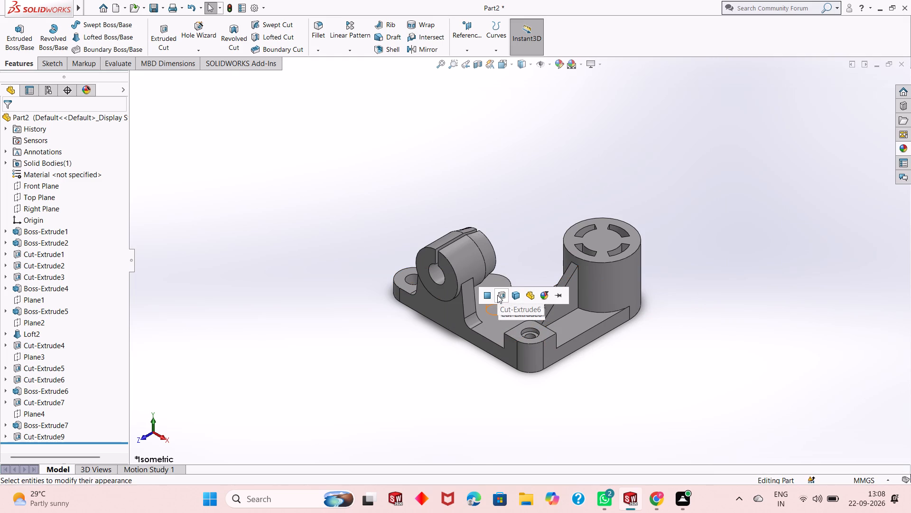
{"action": "left_click", "coordinate": [497, 295]}
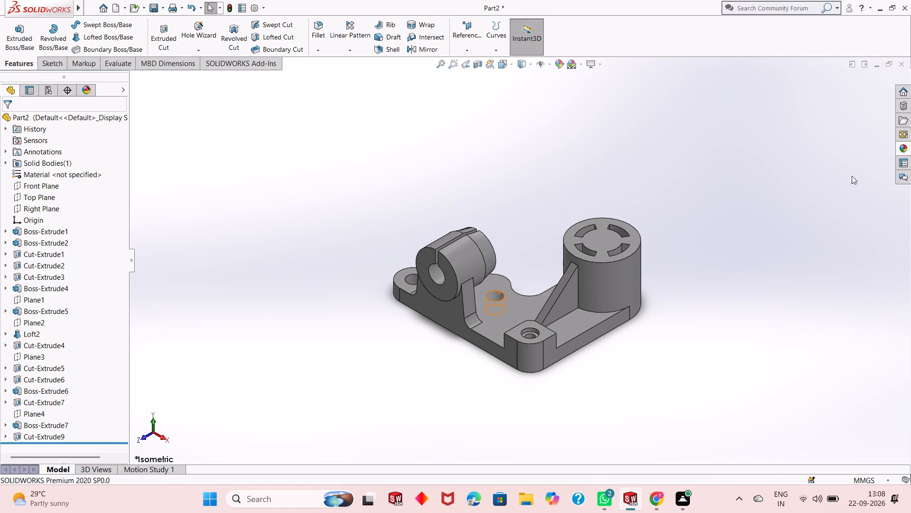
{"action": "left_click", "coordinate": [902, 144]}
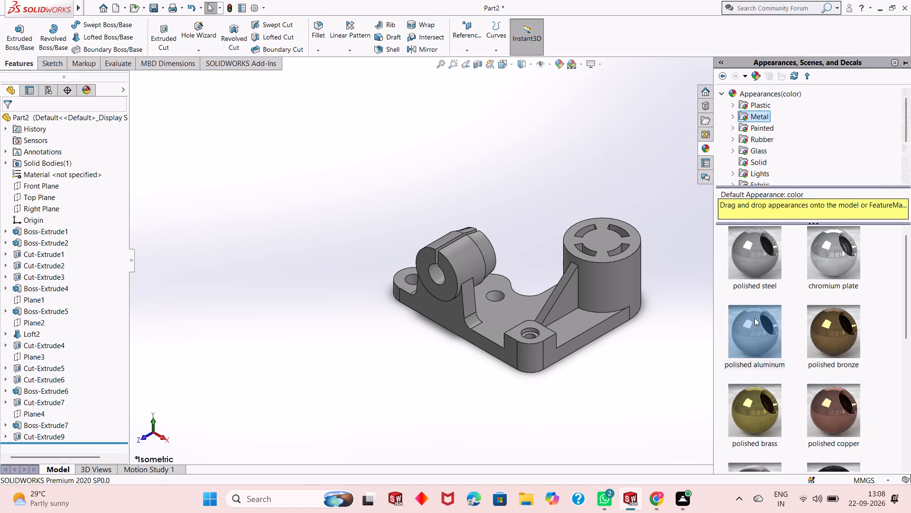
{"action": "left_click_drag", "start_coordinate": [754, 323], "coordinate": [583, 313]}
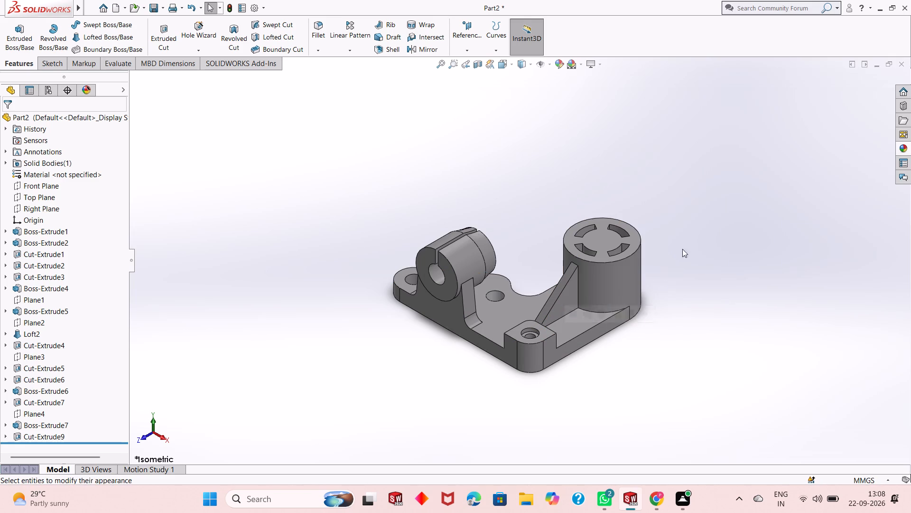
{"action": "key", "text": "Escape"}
Apply polished aluminum again to the cut feature of the plate's middle hole.
{"action": "left_click", "coordinate": [898, 143]}
{"action": "left_click_drag", "start_coordinate": [767, 340], "coordinate": [520, 309]}
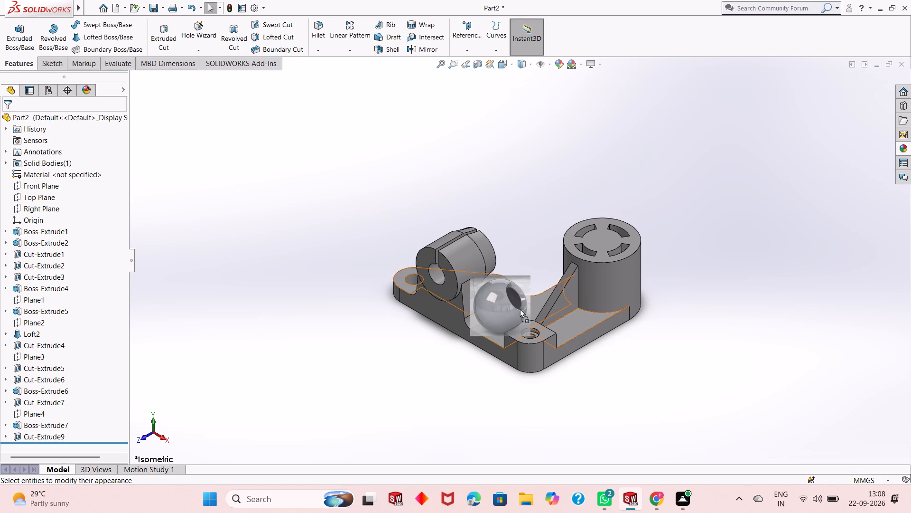
{"action": "left_click_drag", "start_coordinate": [520, 309], "coordinate": [498, 297]}
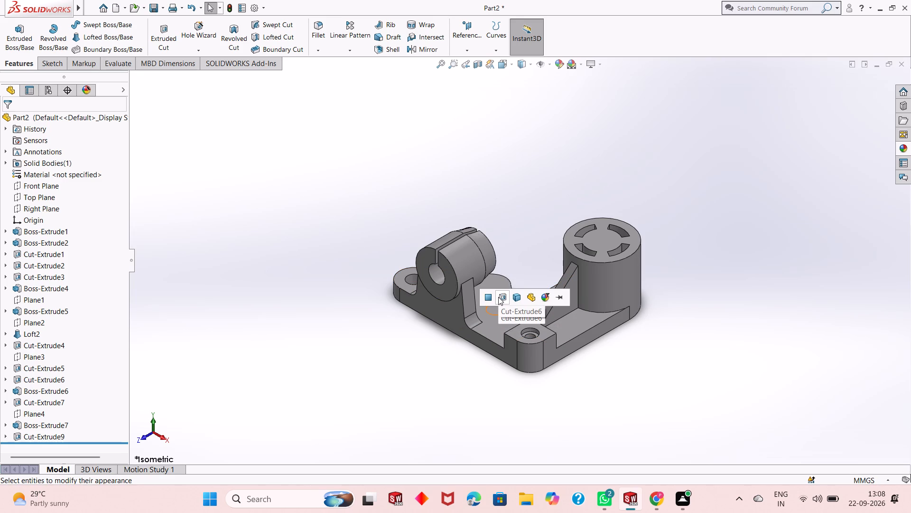
{"action": "left_click", "coordinate": [498, 297]}
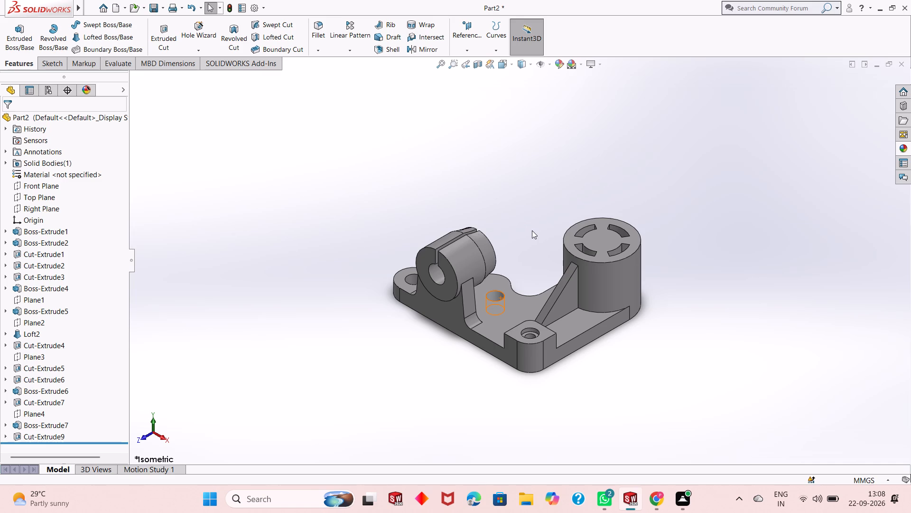
Examine the grey bracket's appearance up close and from a slightly lower angle.
{"action": "scroll", "coordinate": [532, 230], "scroll_direction": "down", "scroll_amount": 2}
{"action": "scroll", "coordinate": [539, 294], "scroll_direction": "up", "scroll_amount": 1}
{"action": "middle_click_drag", "start_coordinate": [539, 294], "coordinate": [527, 294]}
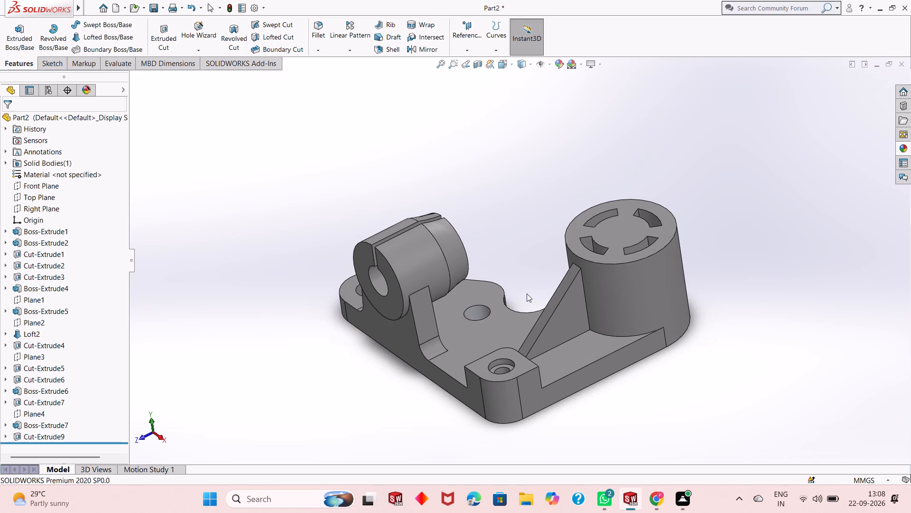
{"action": "scroll", "coordinate": [527, 294], "scroll_direction": "up", "scroll_amount": 3}
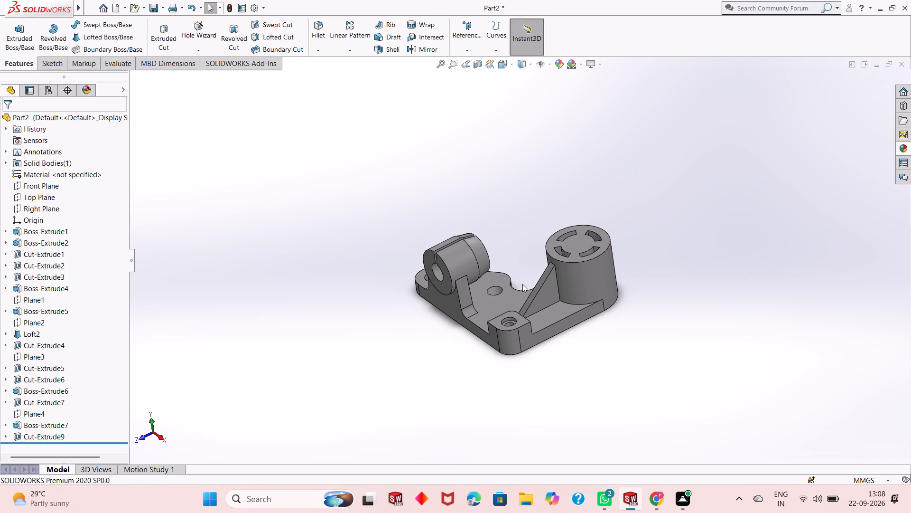
{"action": "scroll", "coordinate": [522, 284], "scroll_direction": "down", "scroll_amount": 1}
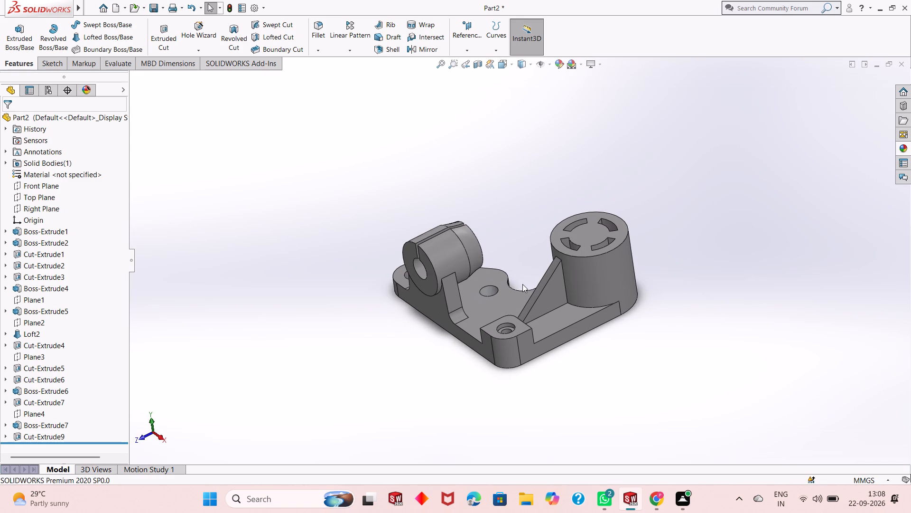
{"action": "scroll", "coordinate": [522, 284], "scroll_direction": "down", "scroll_amount": 1}
{"action": "scroll", "coordinate": [522, 284], "scroll_direction": "up", "scroll_amount": 2}
{"action": "scroll", "coordinate": [572, 276], "scroll_direction": "down", "scroll_amount": 1}
{"action": "middle_click", "coordinate": [537, 276]}
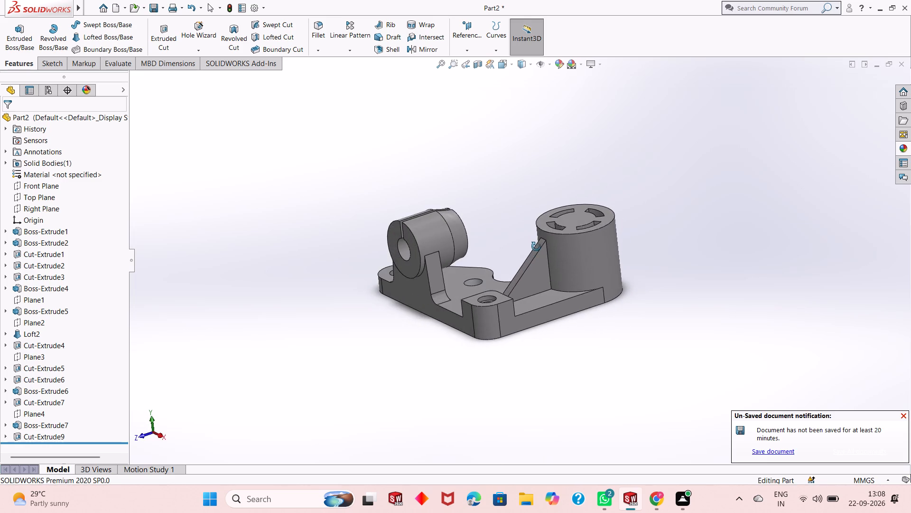
Save the part in isometric view to Downloads as "Mounting bracket with cylindrical support and ventilation slots".
{"action": "key", "text": "ctrl+7"}
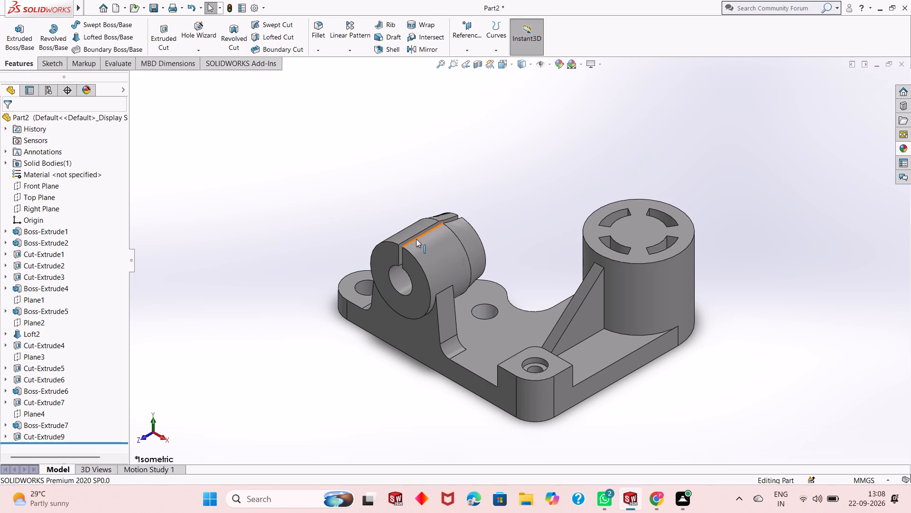
{"action": "key", "text": "ctrl+s"}
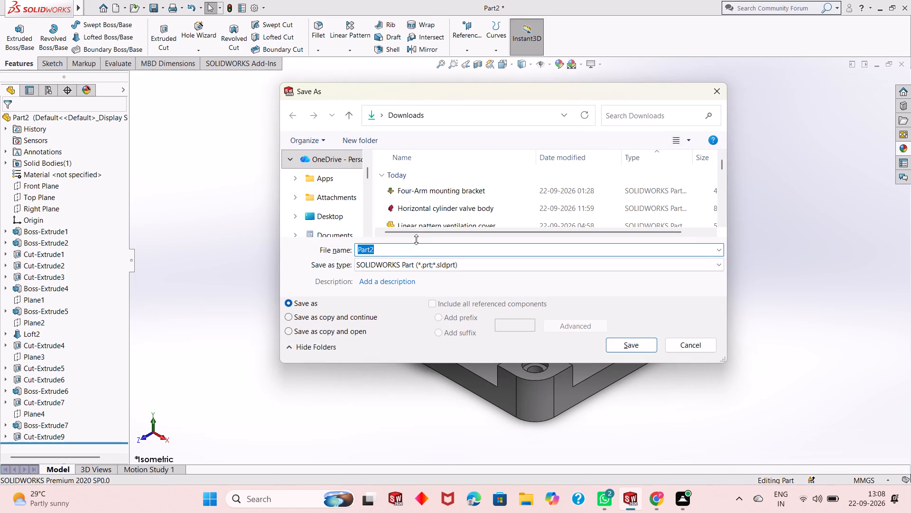
{"action": "type", "text": "Mounting"}
{"action": "key", "text": "space"}
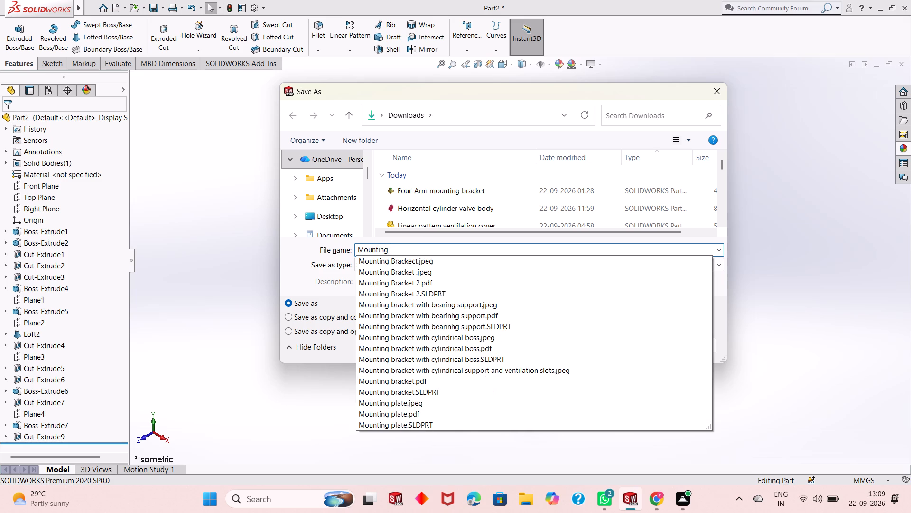
{"action": "type", "text": "bracket"}
{"action": "key", "text": "space"}
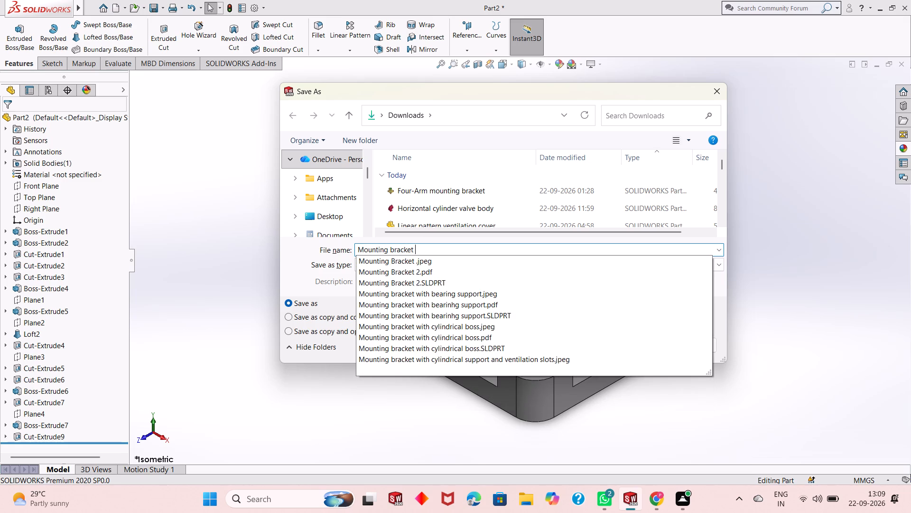
{"action": "type", "text": "with"}
{"action": "key", "text": "space"}
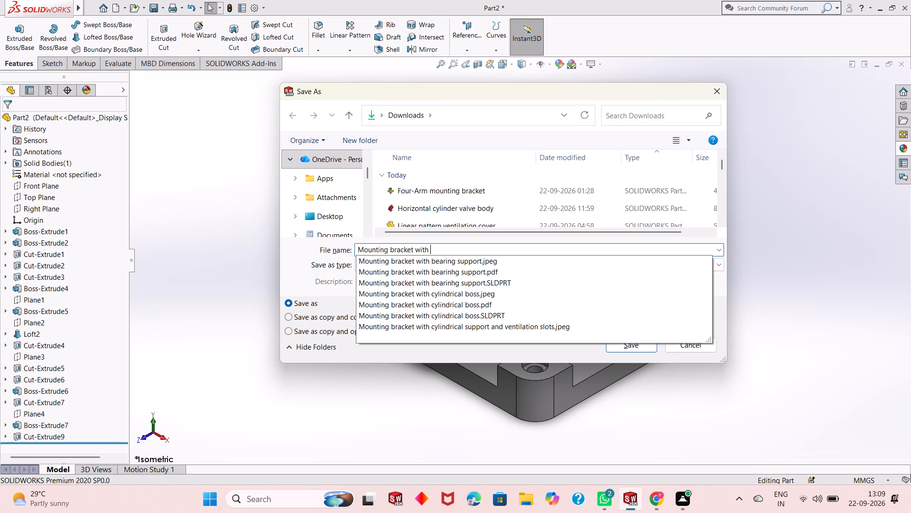
{"action": "type", "text": "cylindrical"}
{"action": "key", "text": "space"}
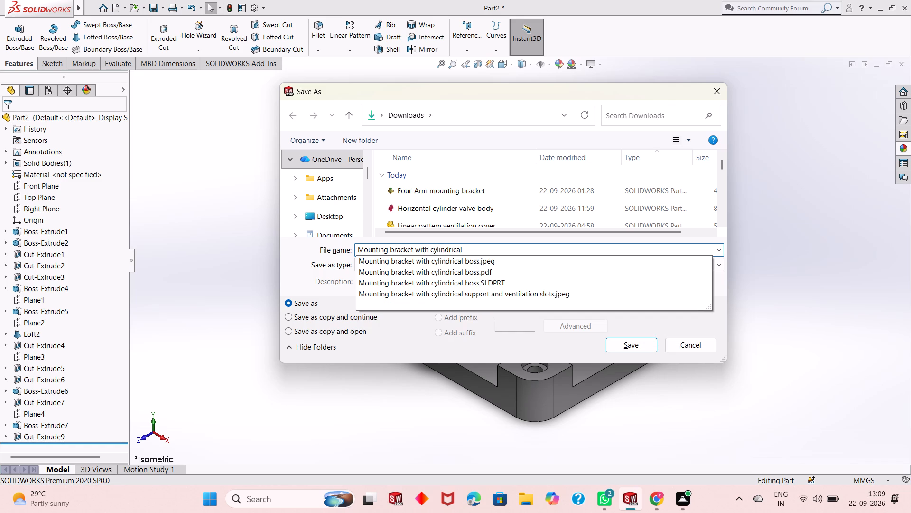
{"action": "type", "text": "support"}
{"action": "key", "text": "space"}
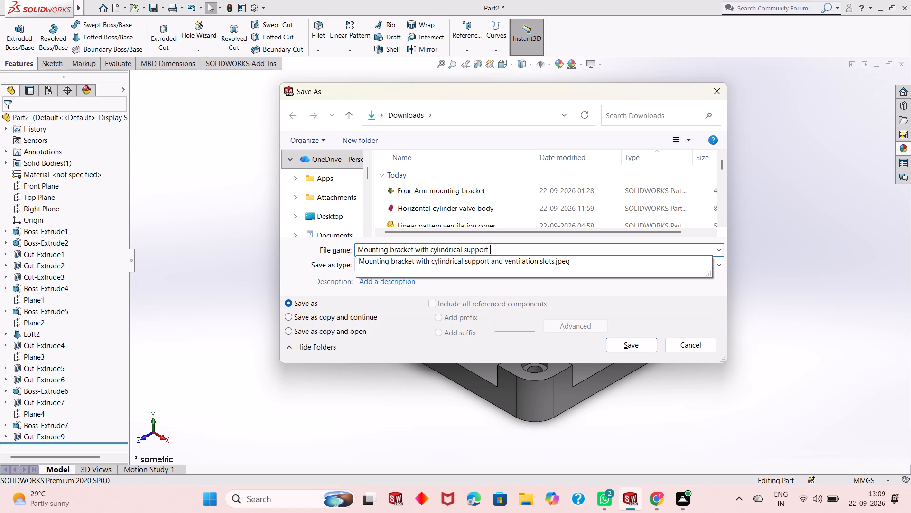
{"action": "type", "text": "and"}
{"action": "key", "text": "space"}
{"action": "type", "text": "ventilation"}
{"action": "key", "text": "space"}
{"action": "type", "text": "slots"}
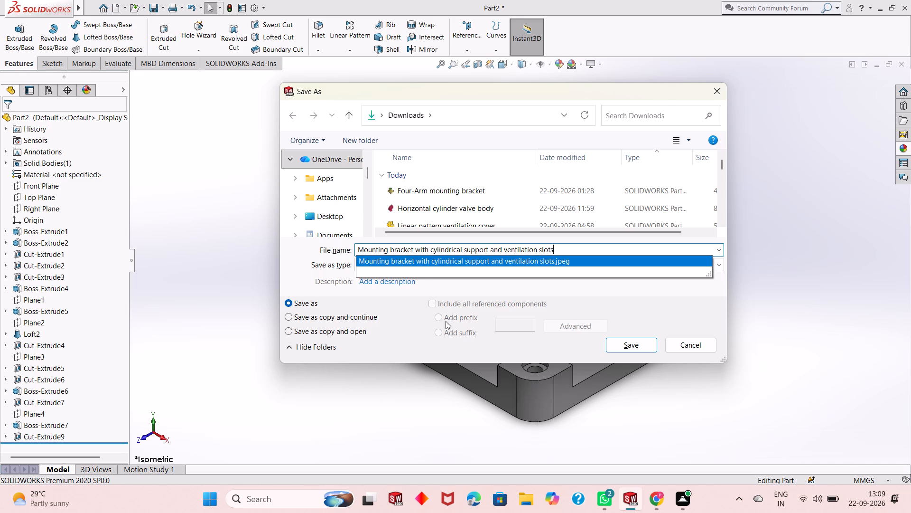
{"action": "left_click", "coordinate": [620, 344]}
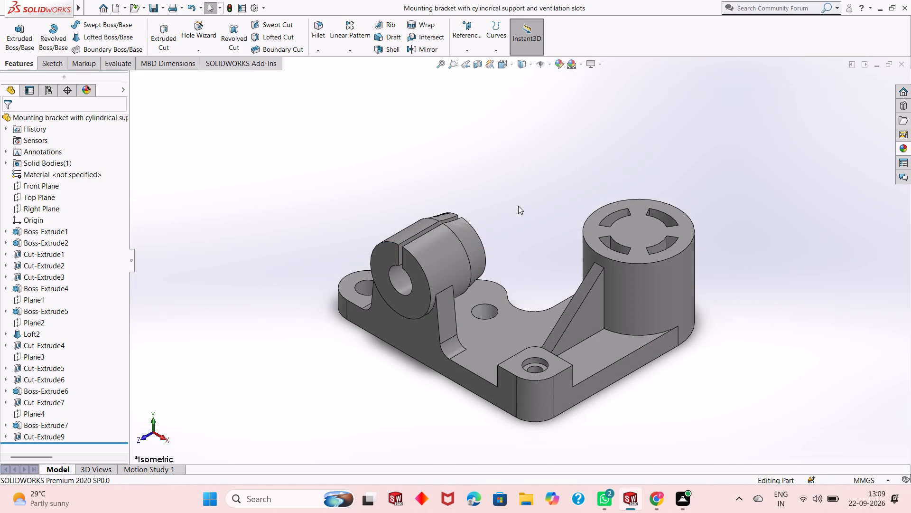
Save a copy of the bracket as an Adobe PDF in Downloads under the same file name.
{"action": "left_click", "coordinate": [161, 10]}
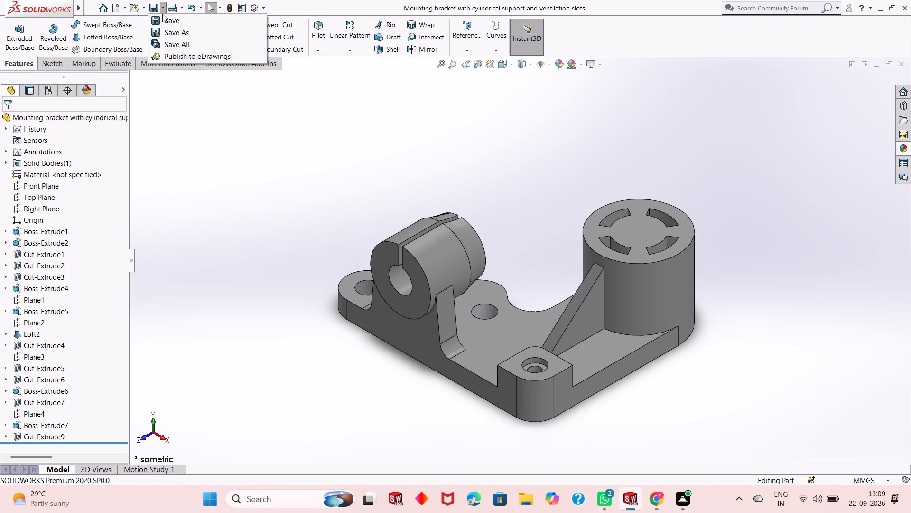
{"action": "left_click", "coordinate": [171, 31]}
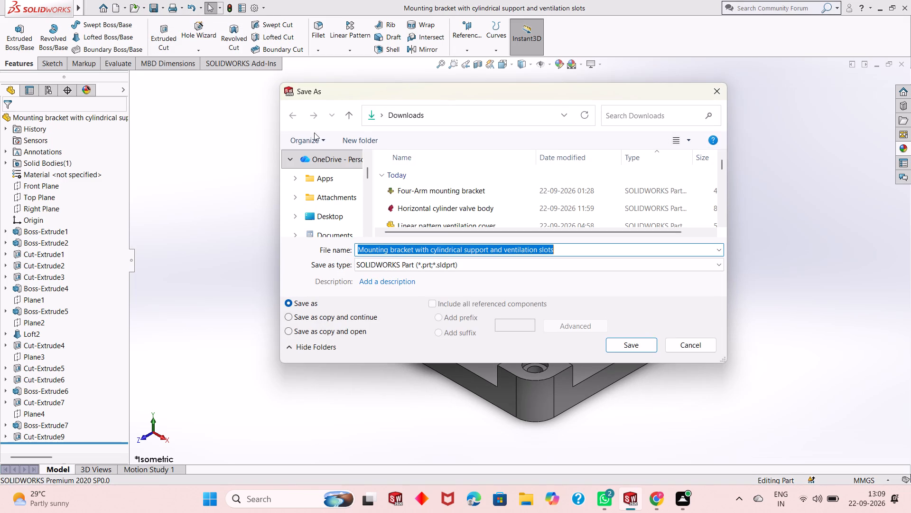
{"action": "left_click", "coordinate": [415, 264]}
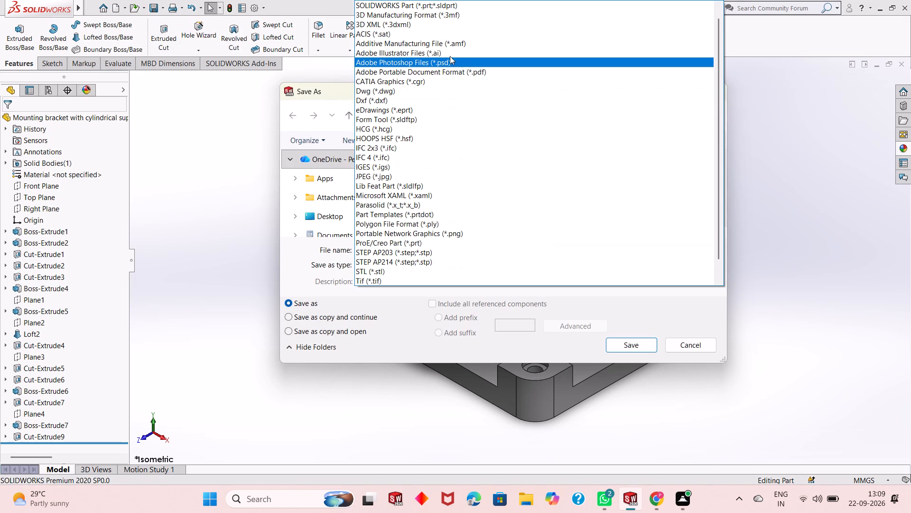
{"action": "left_click", "coordinate": [469, 72]}
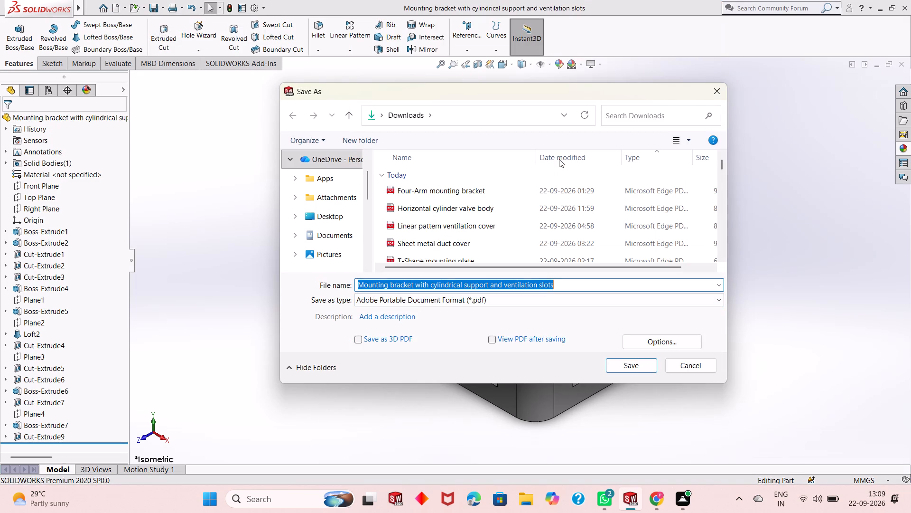
{"action": "left_click", "coordinate": [614, 361]}
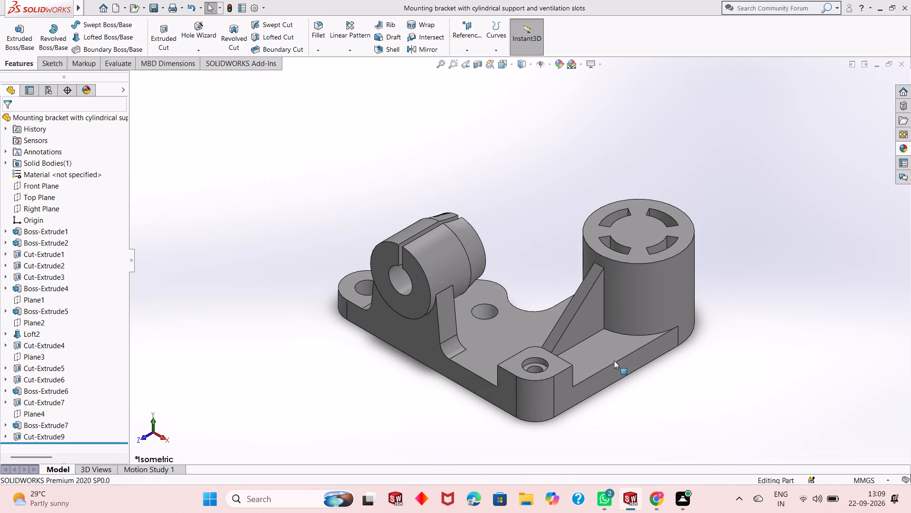